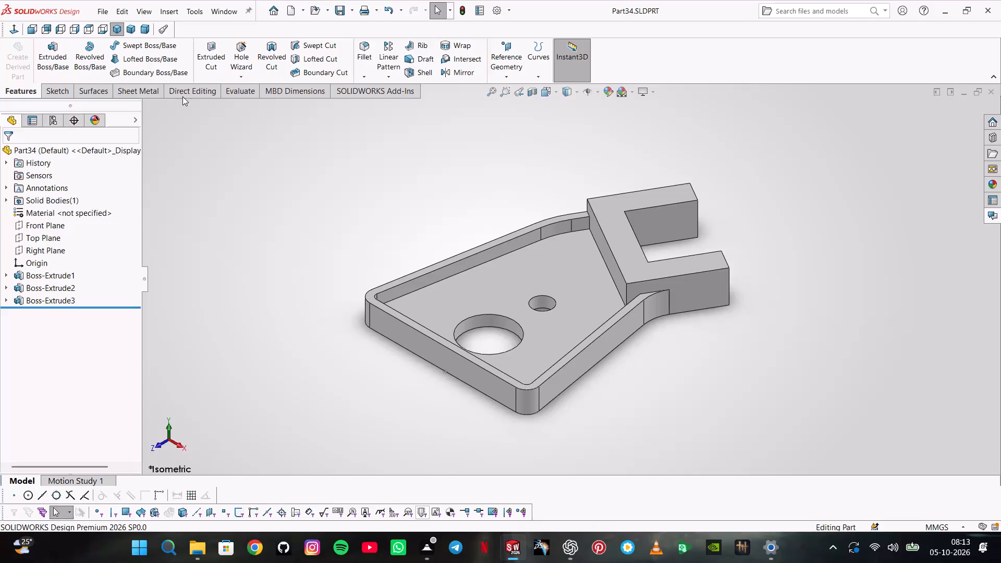
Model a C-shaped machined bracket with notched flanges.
Create a new Part document.
left_click(108, 14)
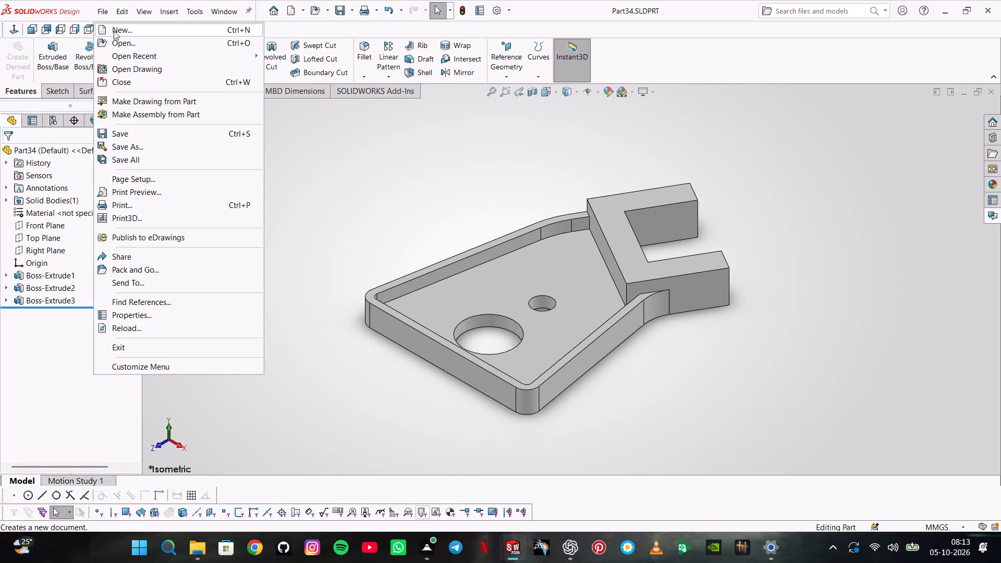
left_click(117, 34)
left_click(417, 404)
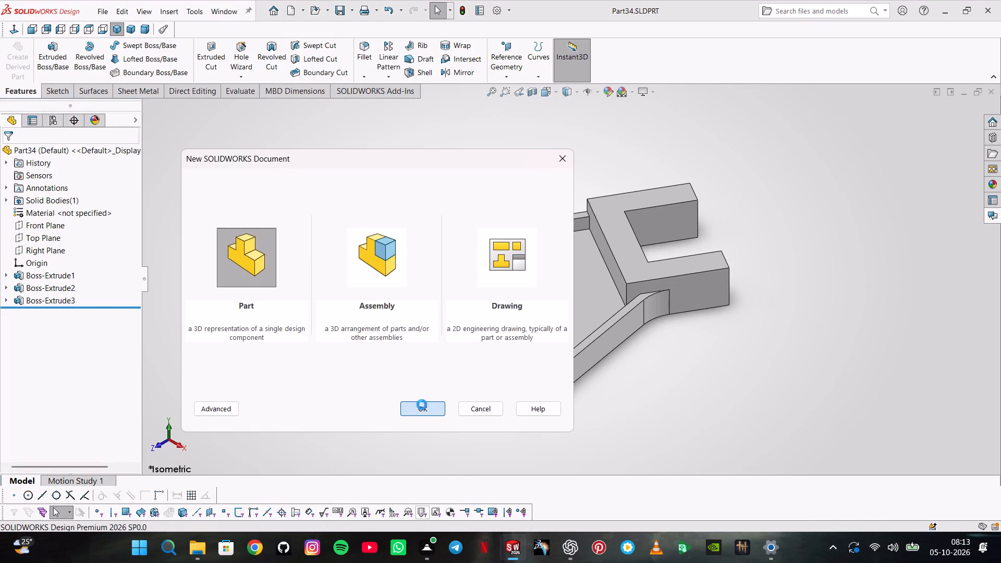
Set the new part's unit system to MMGS.
left_click(954, 530)
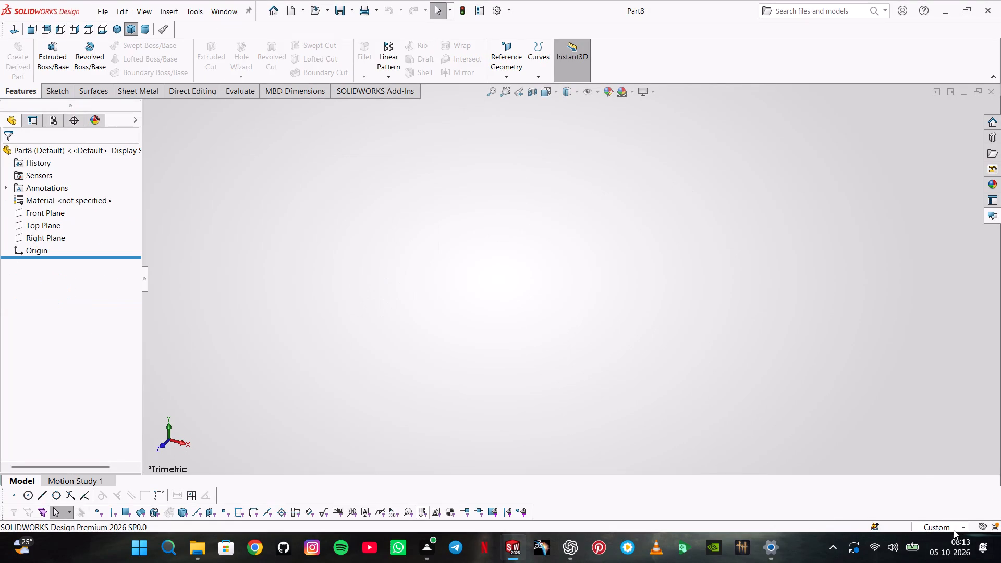
left_click(947, 471)
Start a new sketch on the Front Plane.
left_click(25, 214)
left_click(38, 193)
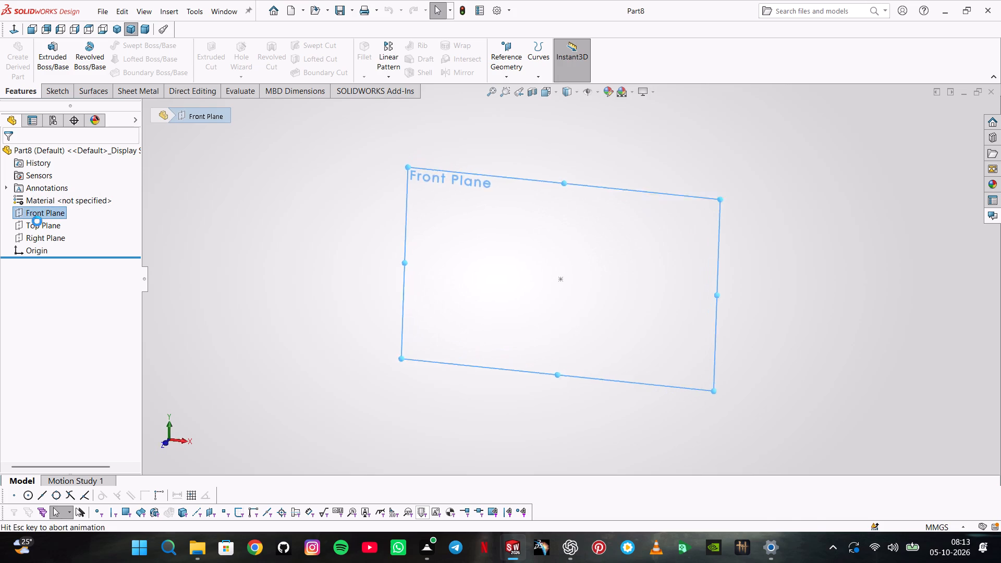
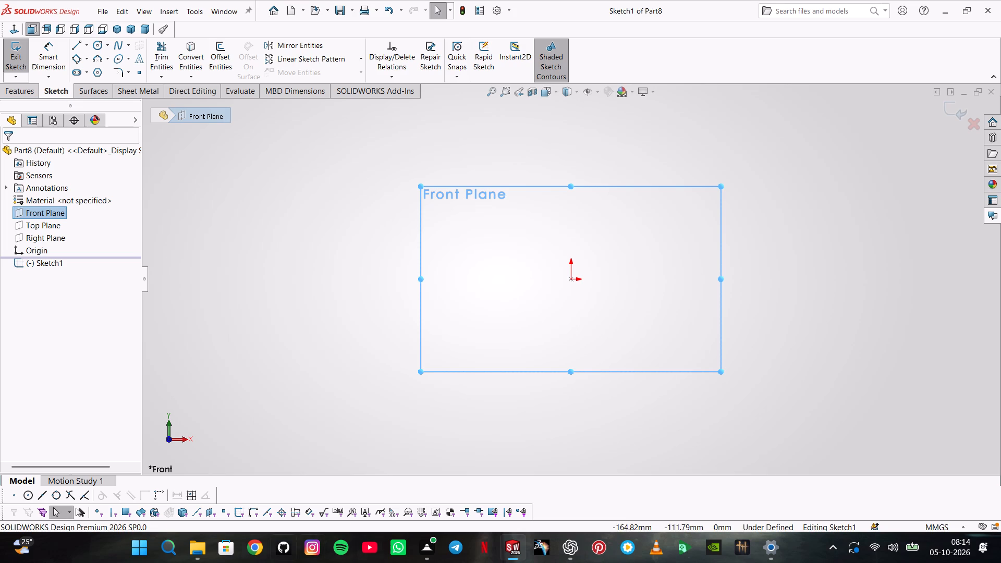
Sketch the outer profile from the origin: a vertical line about 77 mm tall, an outward diagonal, a horizontal top edge and a short downward end.
left_click(75, 39)
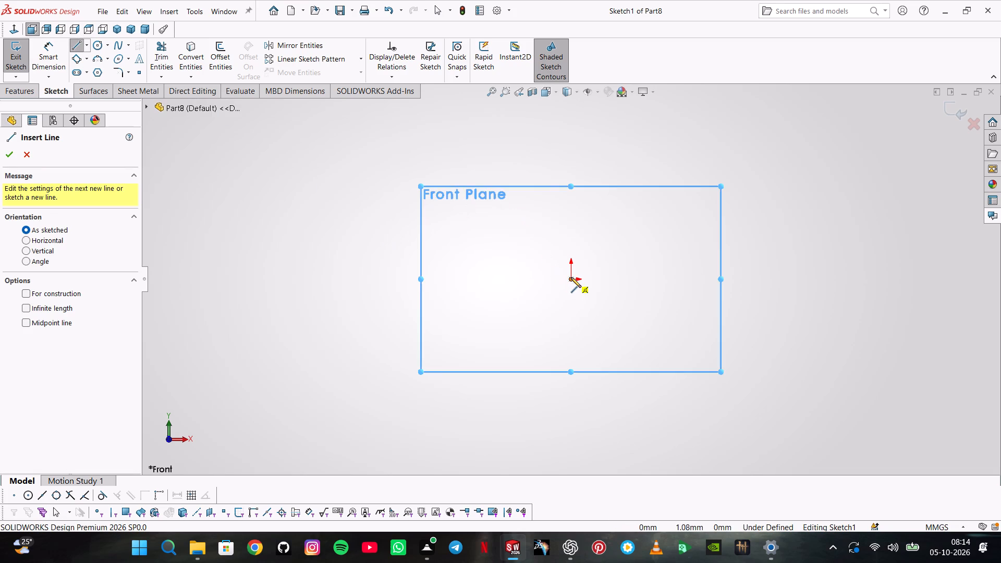
left_click(571, 277)
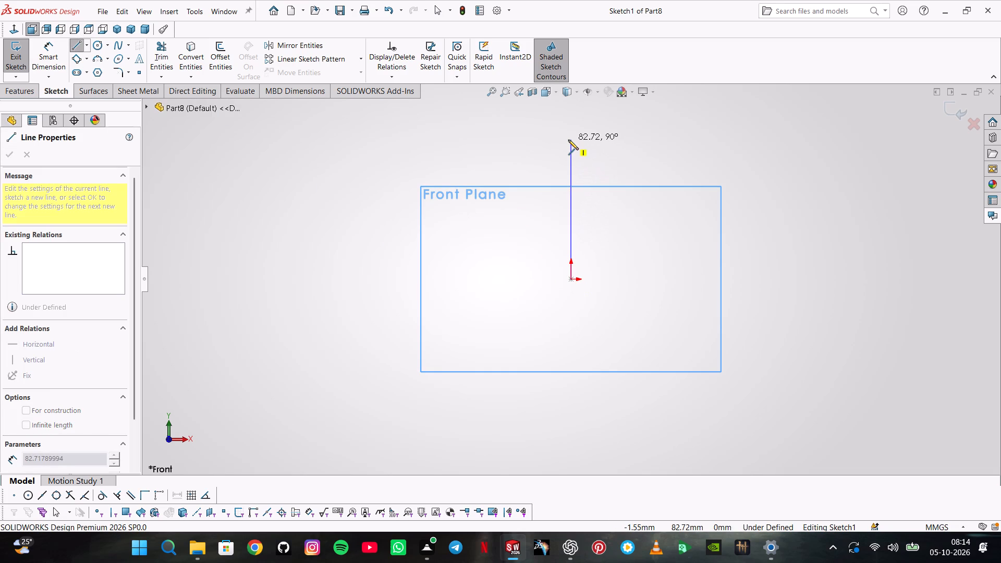
scroll(568, 140, "up", 1)
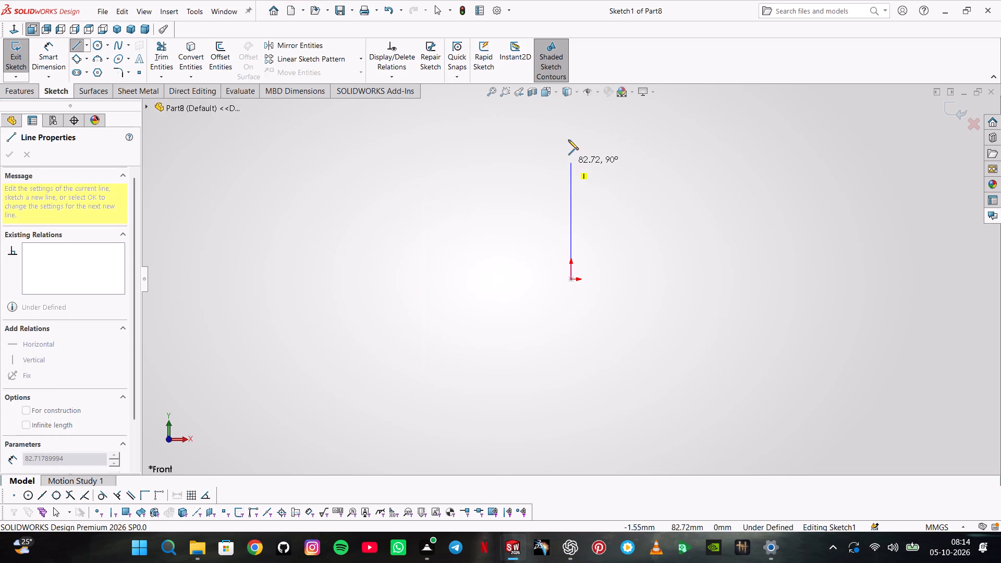
left_click(571, 172)
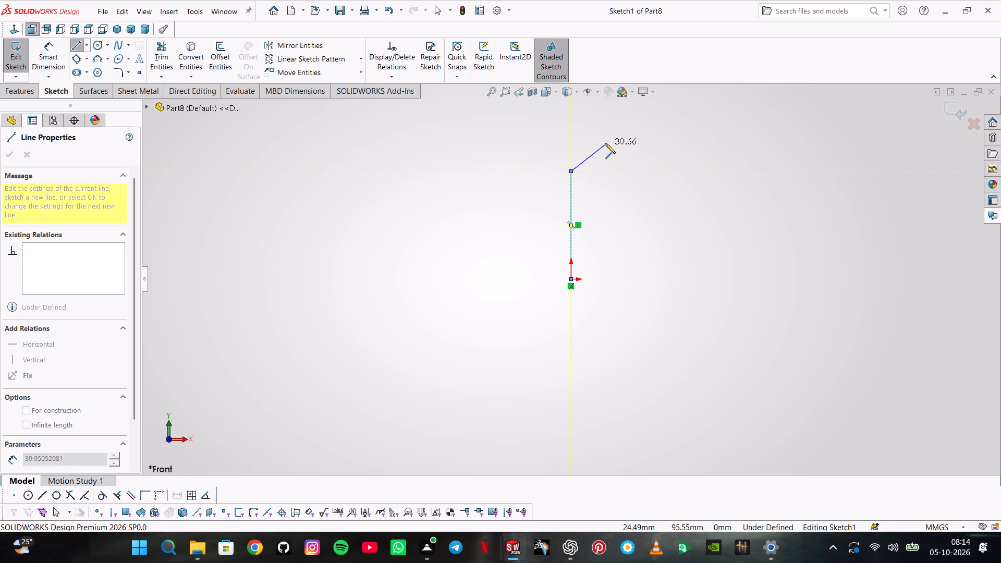
left_click(610, 135)
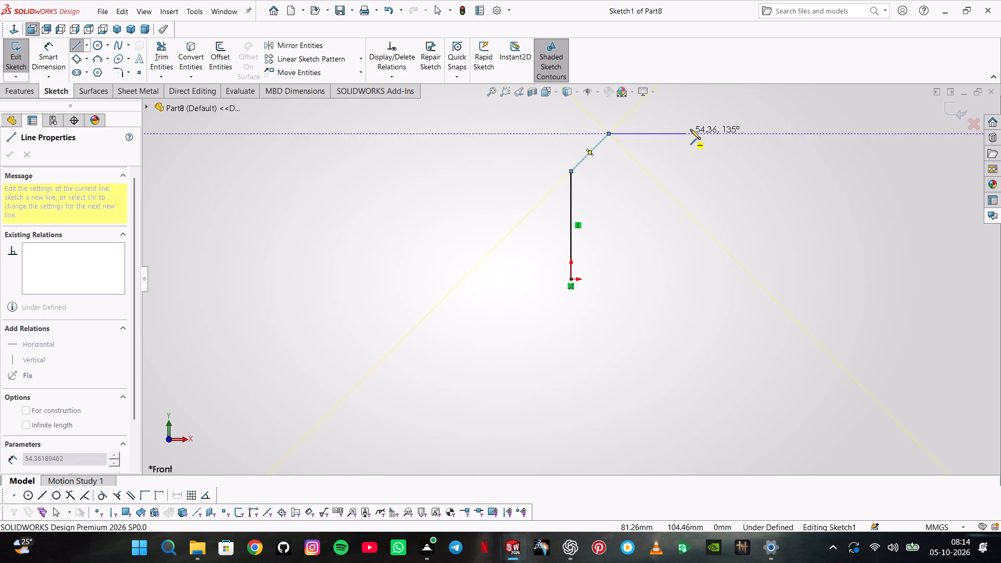
left_click(686, 134)
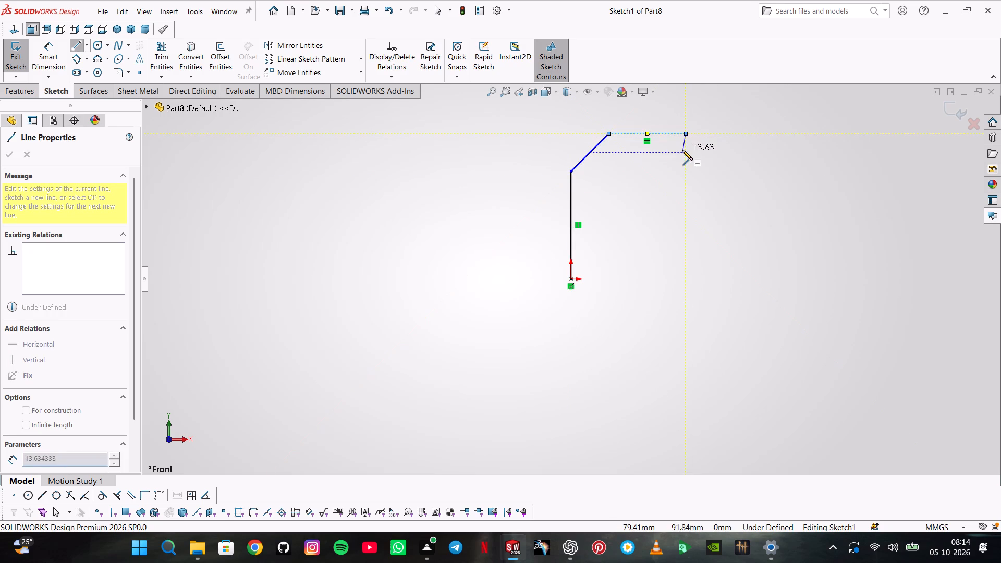
left_click(687, 164)
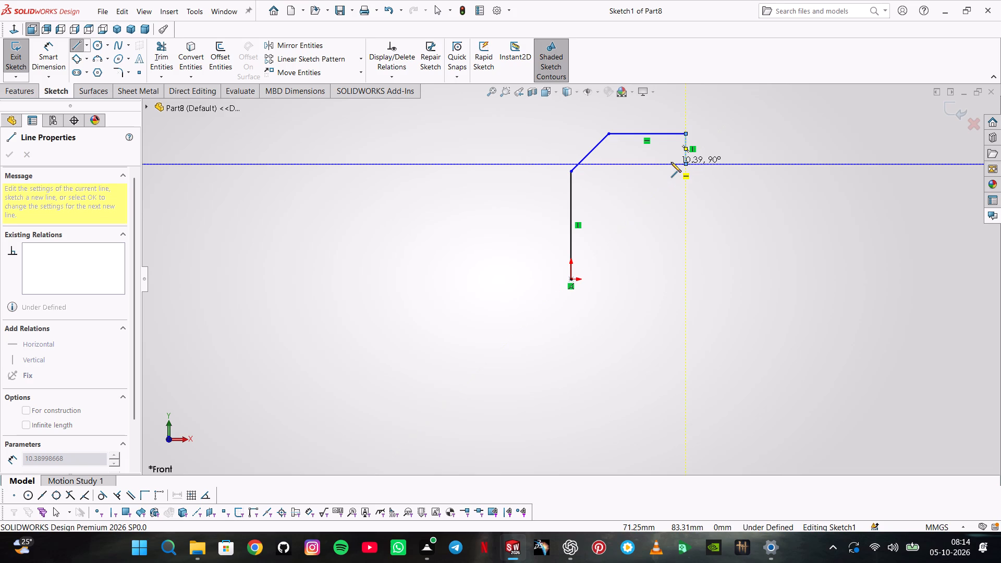
Continue the profile along the upper arm's underside with a shallow rectangular notch, ending in a short diagonal parallel to the outer one.
left_click(673, 162)
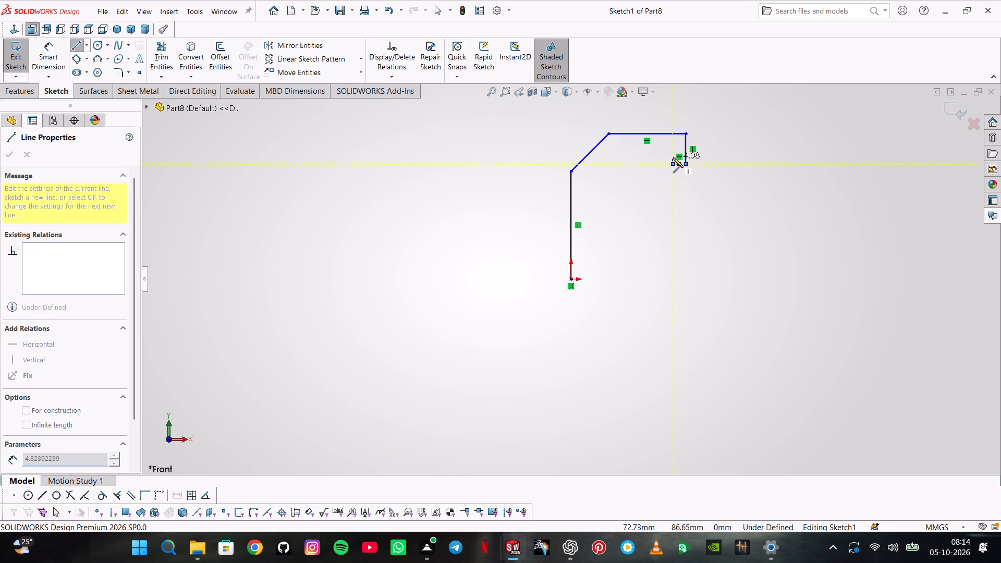
left_click(672, 154)
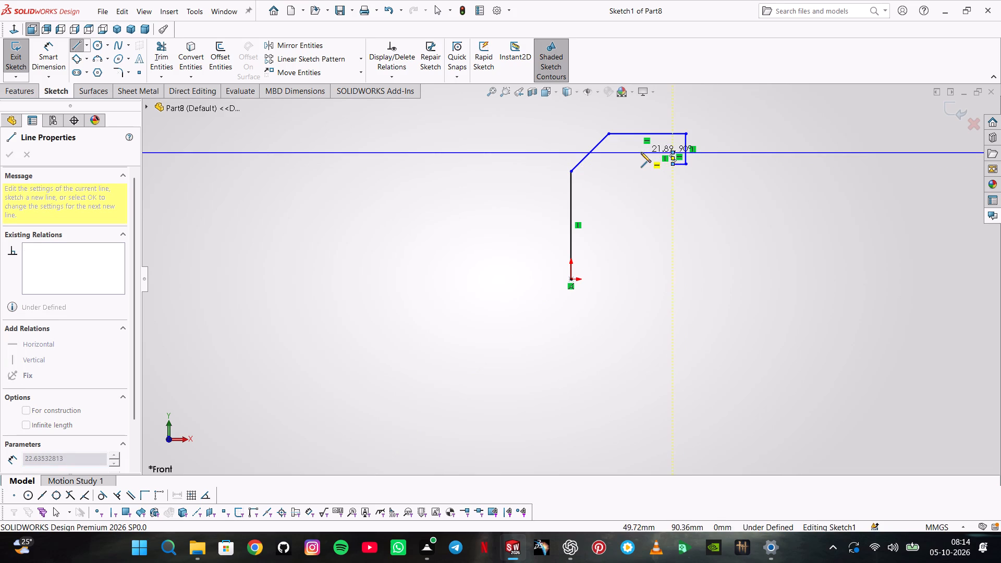
left_click(637, 153)
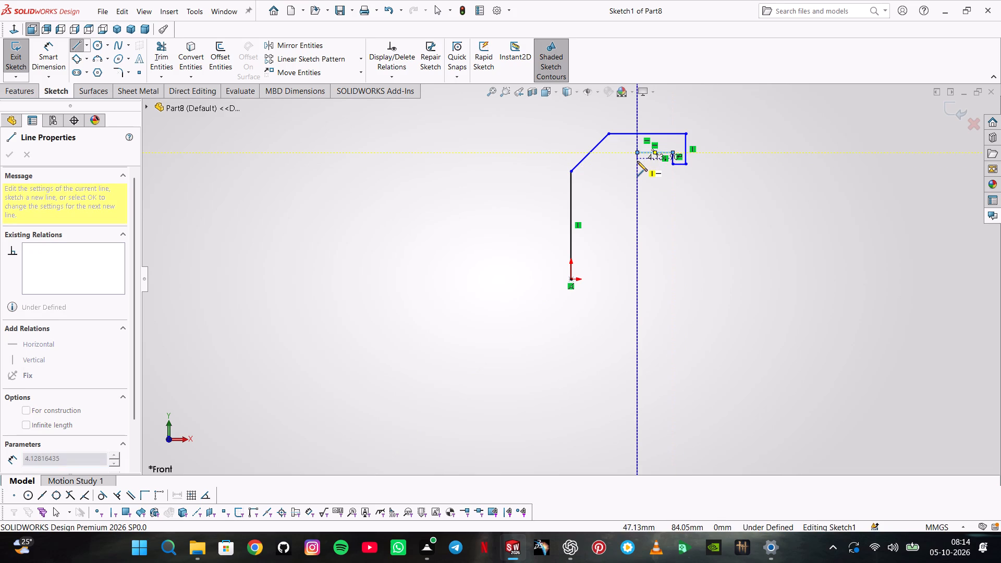
left_click(639, 164)
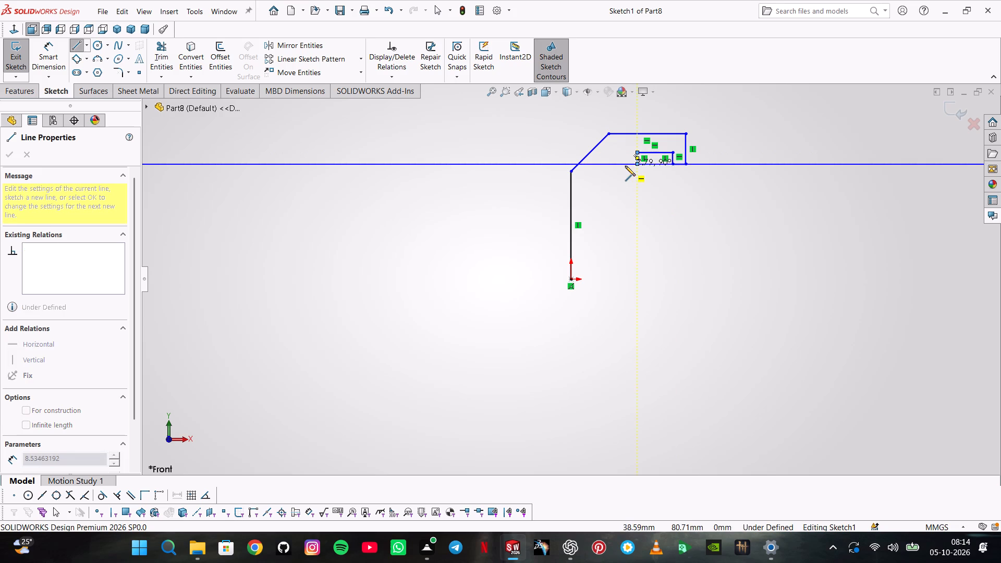
left_click(625, 166)
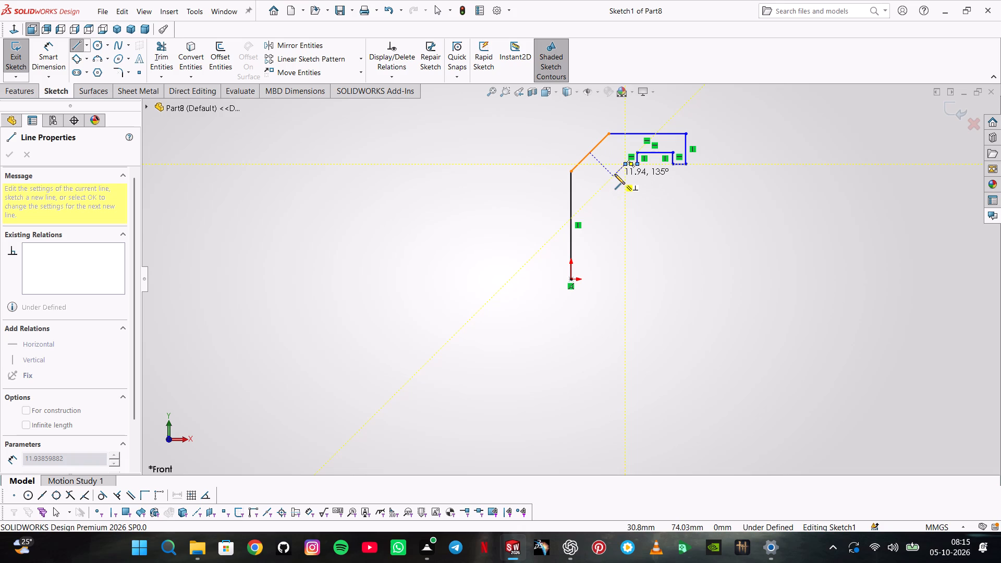
left_click(616, 172)
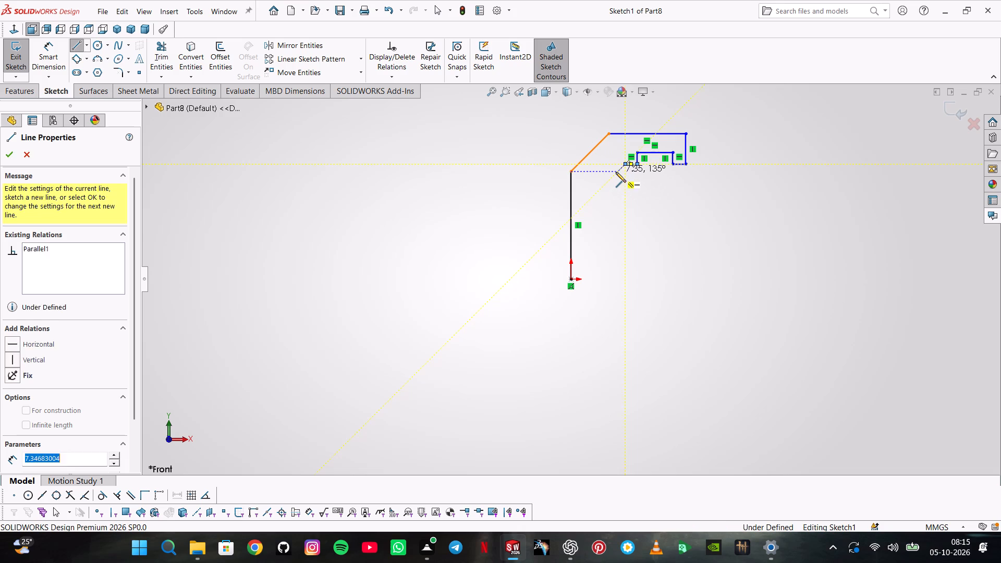
Sketch the inner vertical edge and the lower arm with a rectangular recess in its upper side, closing the C-shaped profile at the origin.
left_click(615, 260)
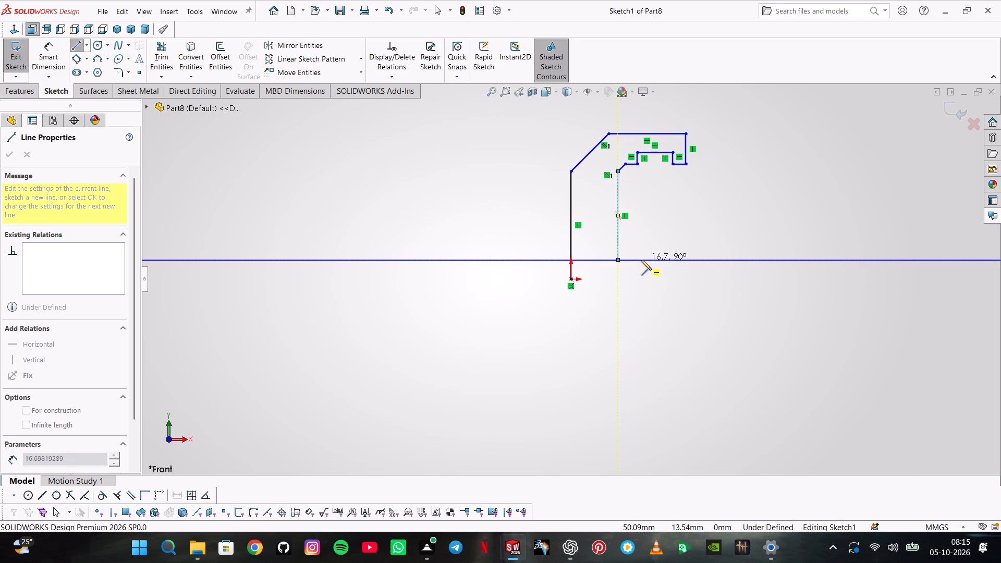
left_click(637, 261)
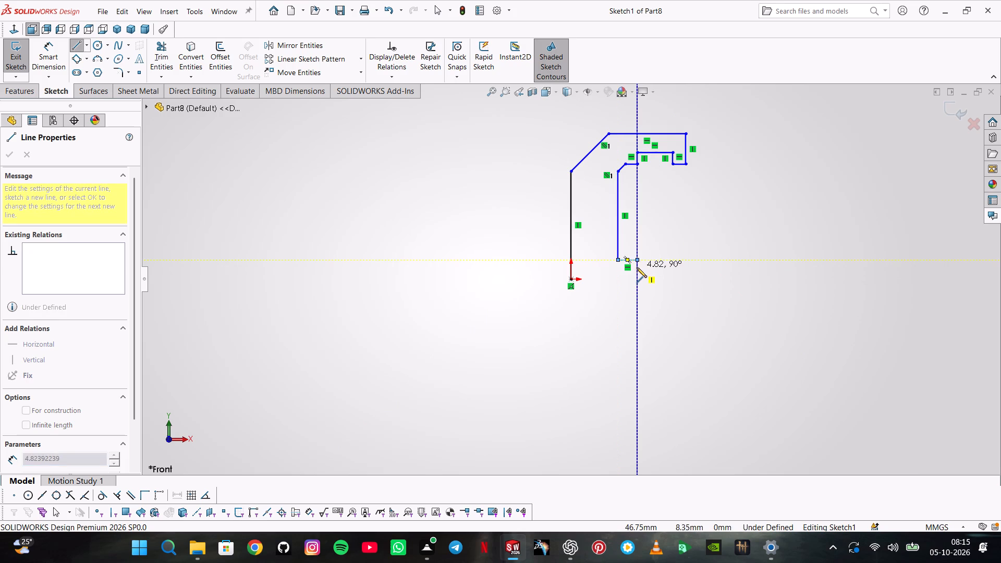
left_click(637, 270)
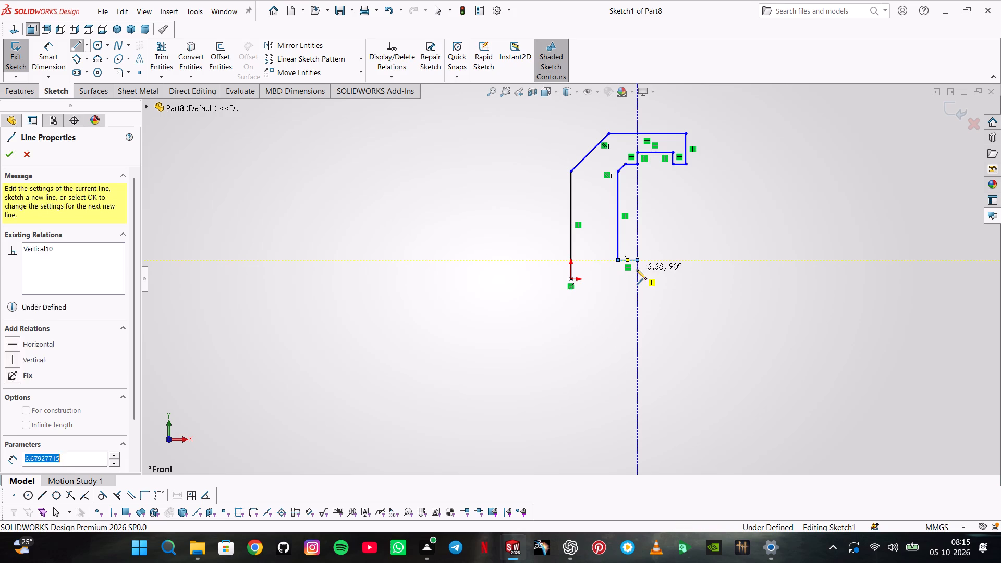
left_click(671, 272)
left_click(674, 261)
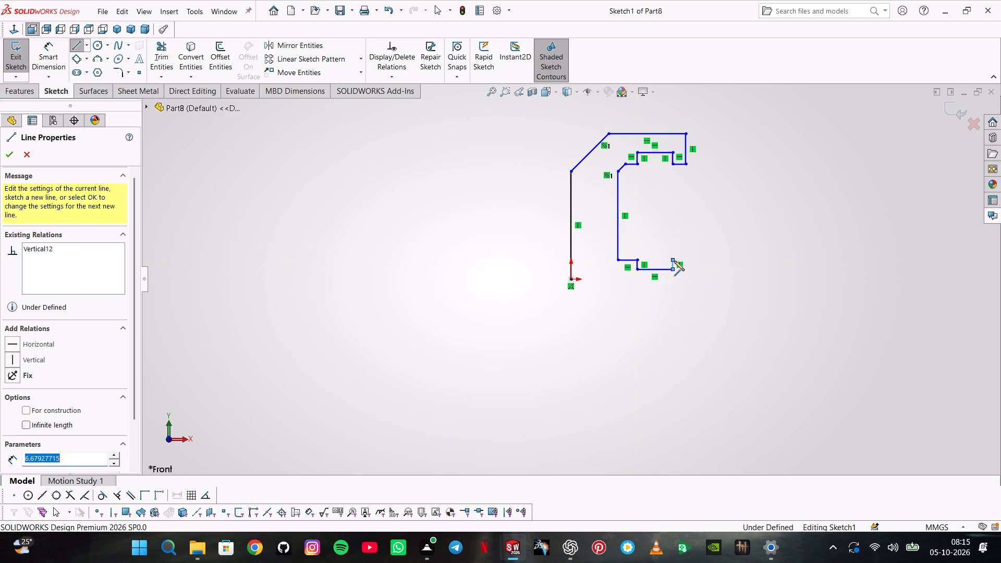
left_click(688, 258)
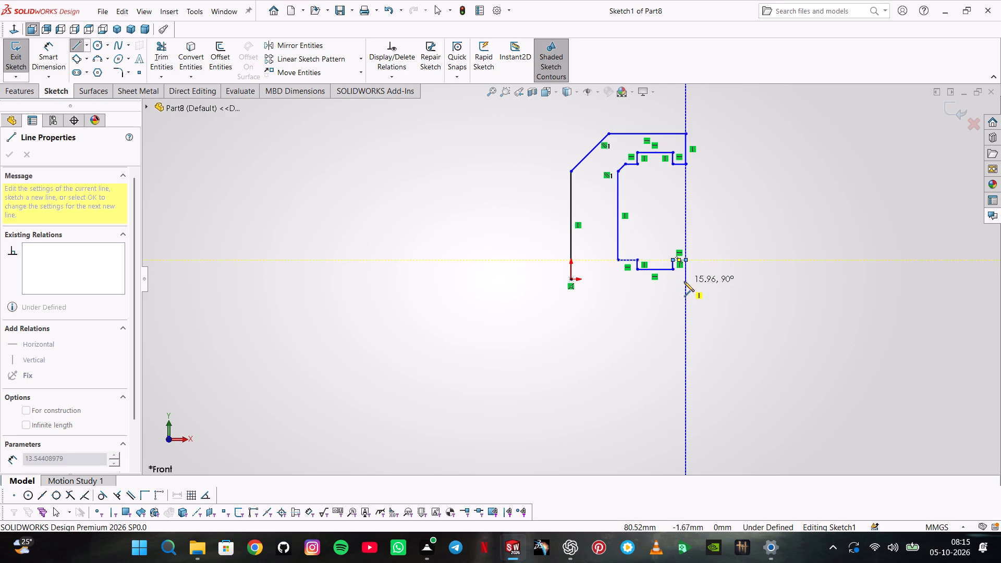
left_click(684, 279)
left_click(572, 279)
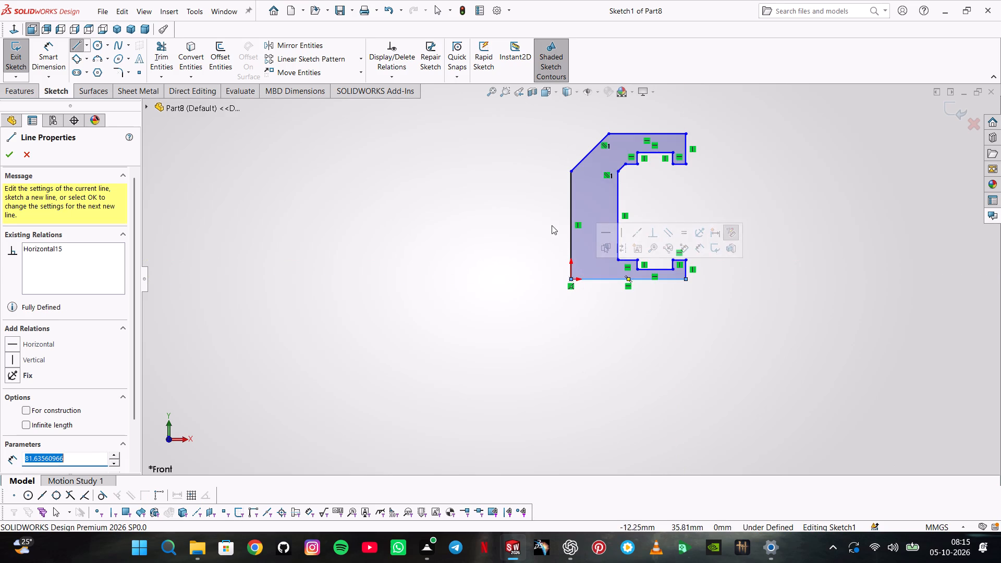
Dimension the profile's overall width between the outer vertical edge and the lower arm's end as 25 mm.
left_click(54, 57)
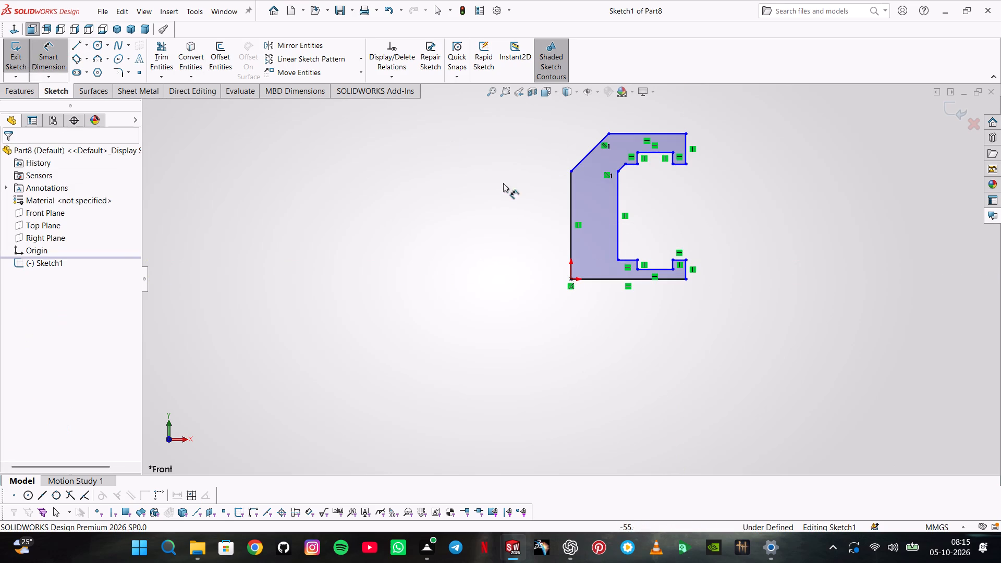
left_click(570, 192)
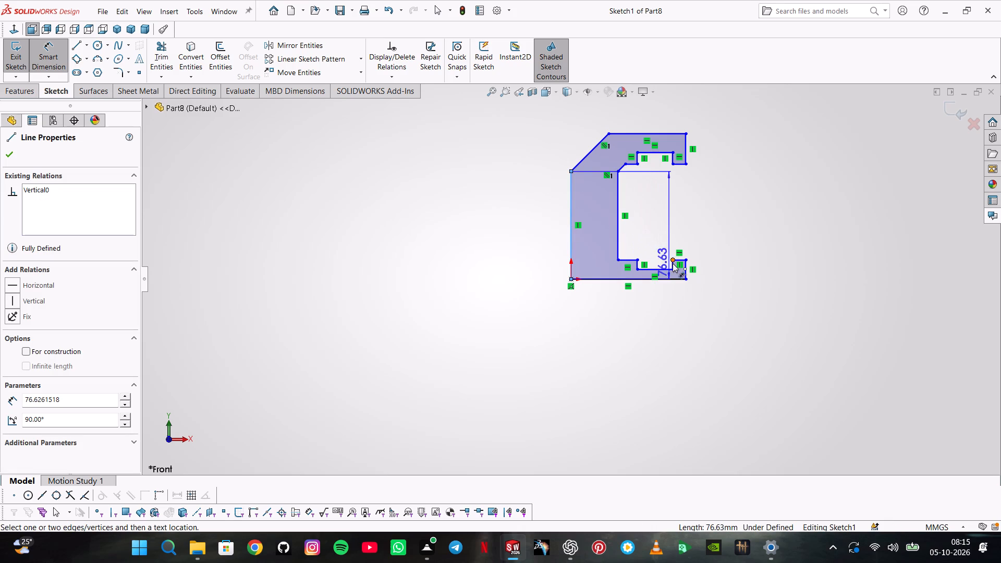
left_click(684, 265)
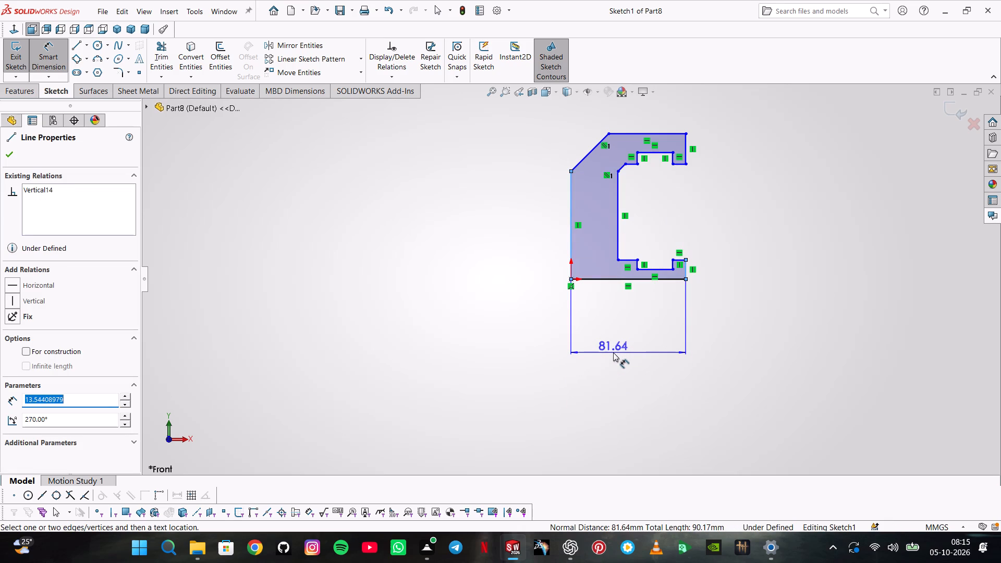
left_click(613, 352)
type("25")
key("Return")
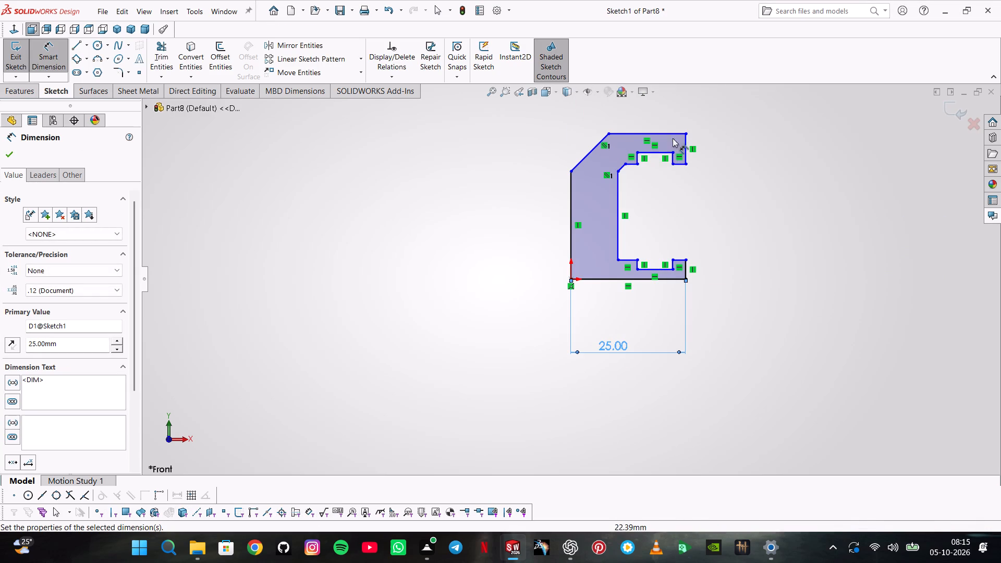
Dimension the profile's overall height between the top and bottom edges as 37 mm.
left_click(669, 132)
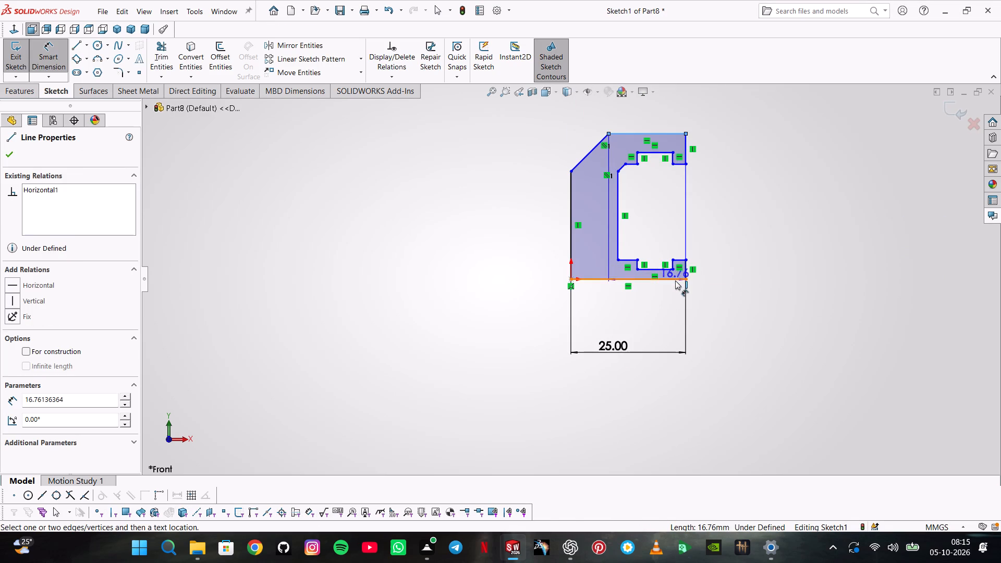
left_click(675, 280)
left_click(445, 232)
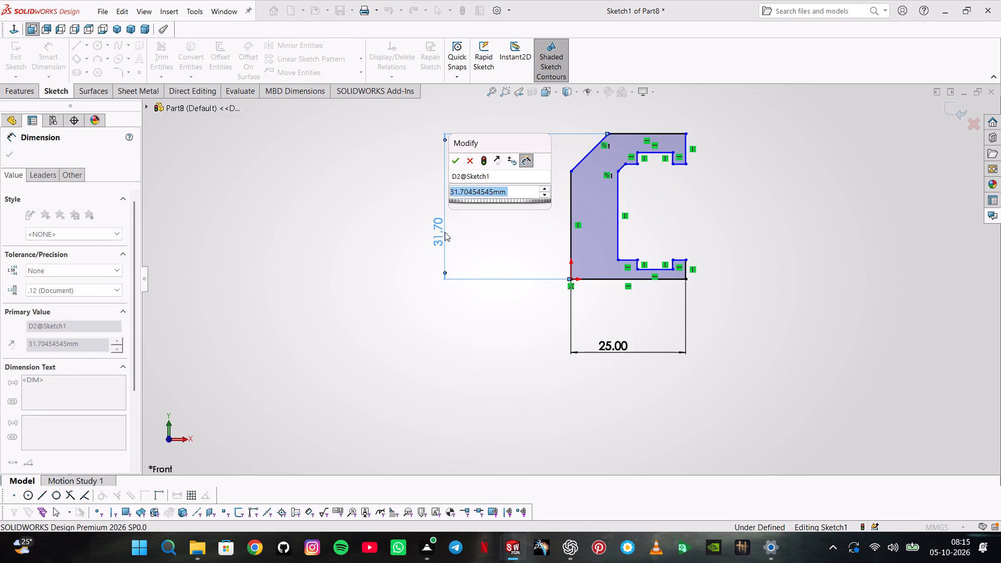
type("37")
key("Return")
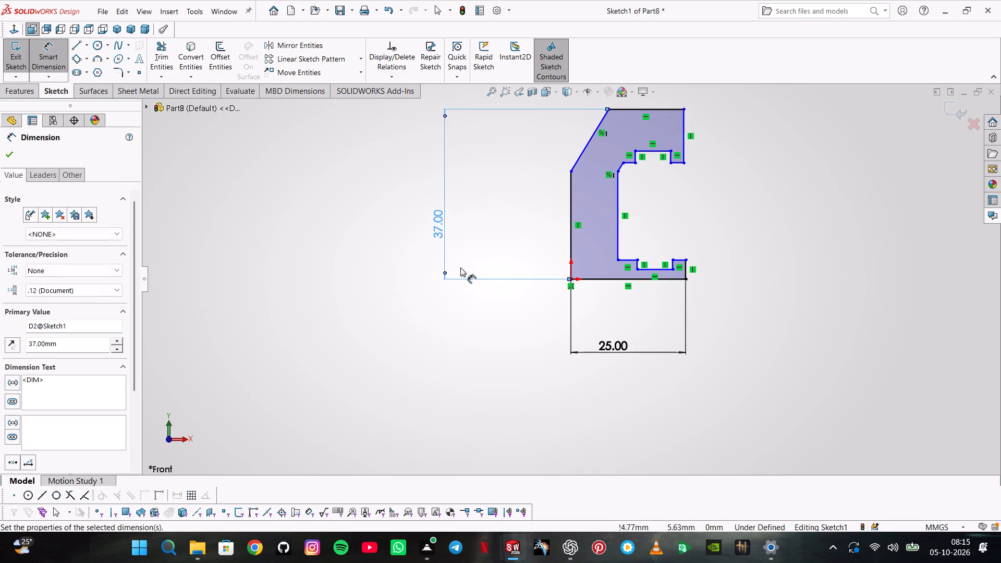
Dimension the height from the bottom edge to the start of the outer diagonal as 25 mm.
scroll(576, 178, "up", 2)
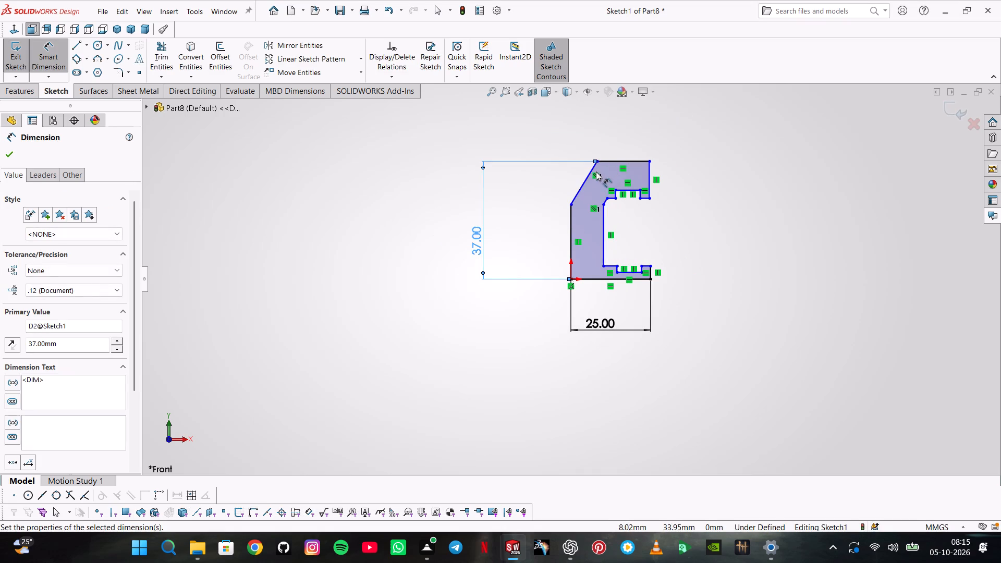
left_click(570, 205)
left_click(588, 281)
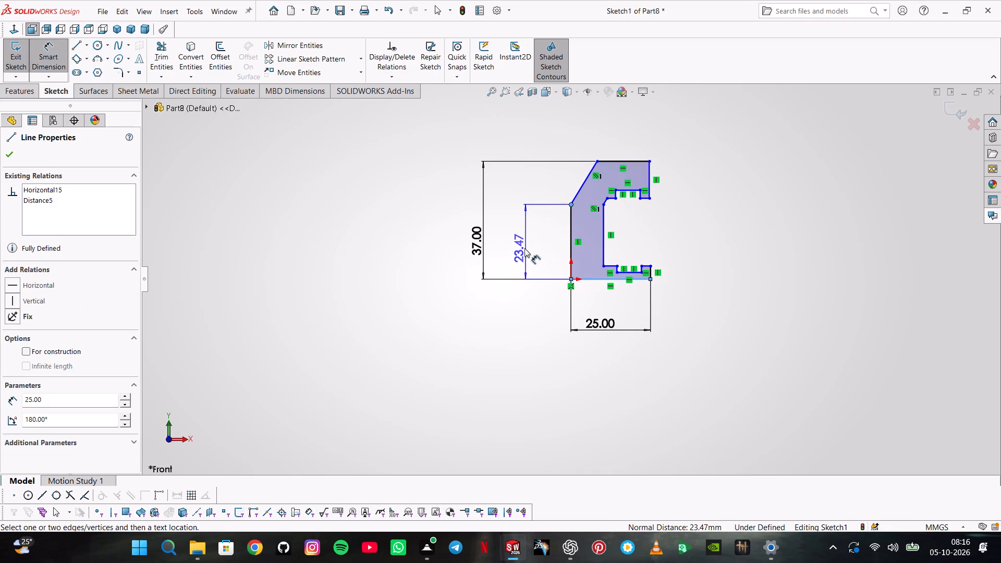
left_click(512, 249)
type("25")
key("Return")
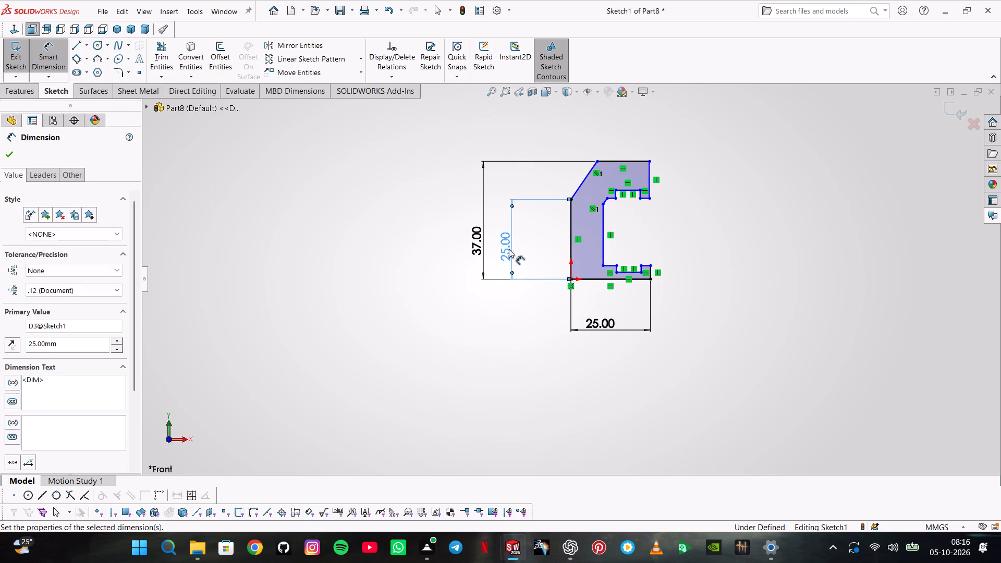
Dimension the vertical wall's thickness between the inner and outer vertical edges as 5 mm.
left_click(606, 238)
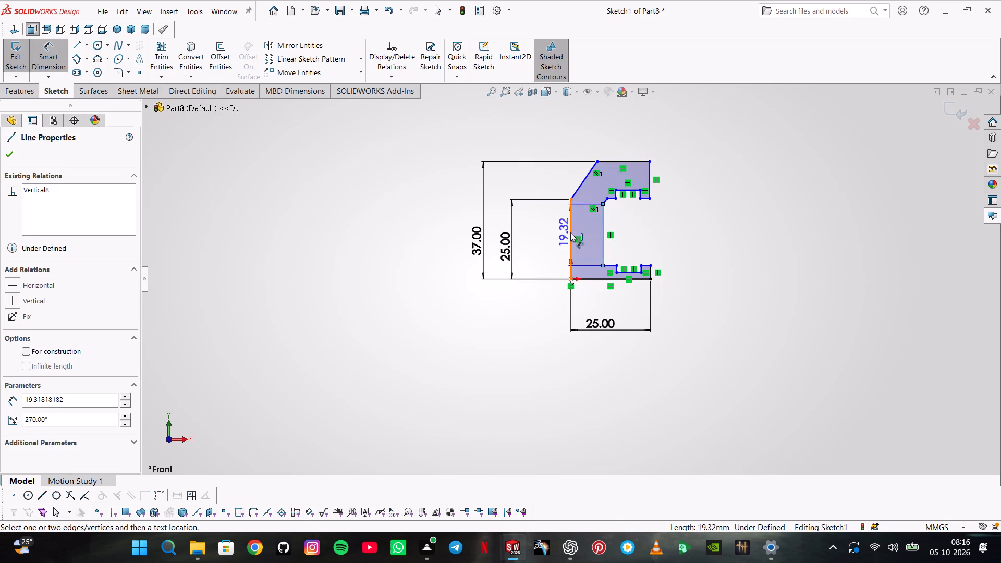
left_click(570, 232)
left_click(591, 305)
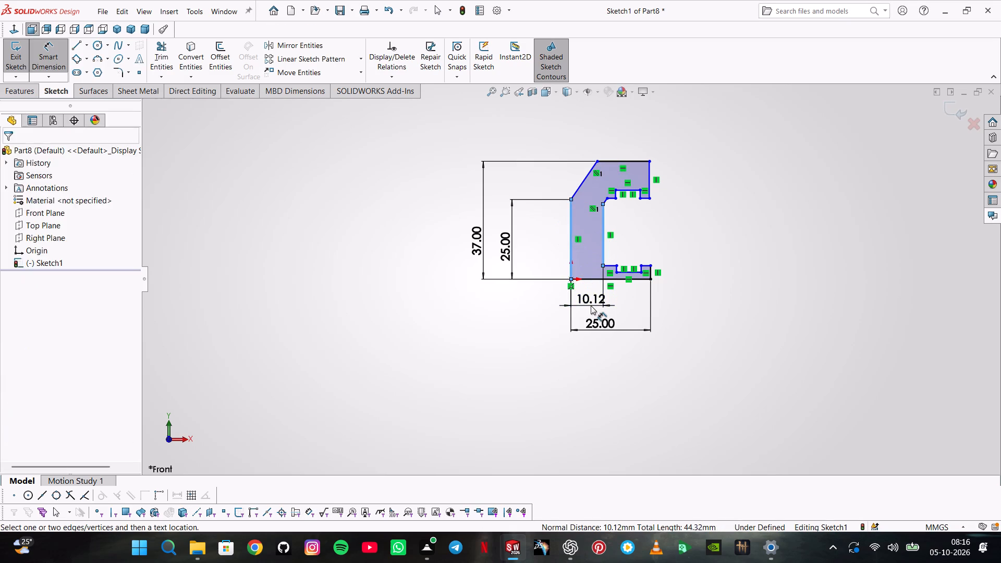
key("5")
key("Return")
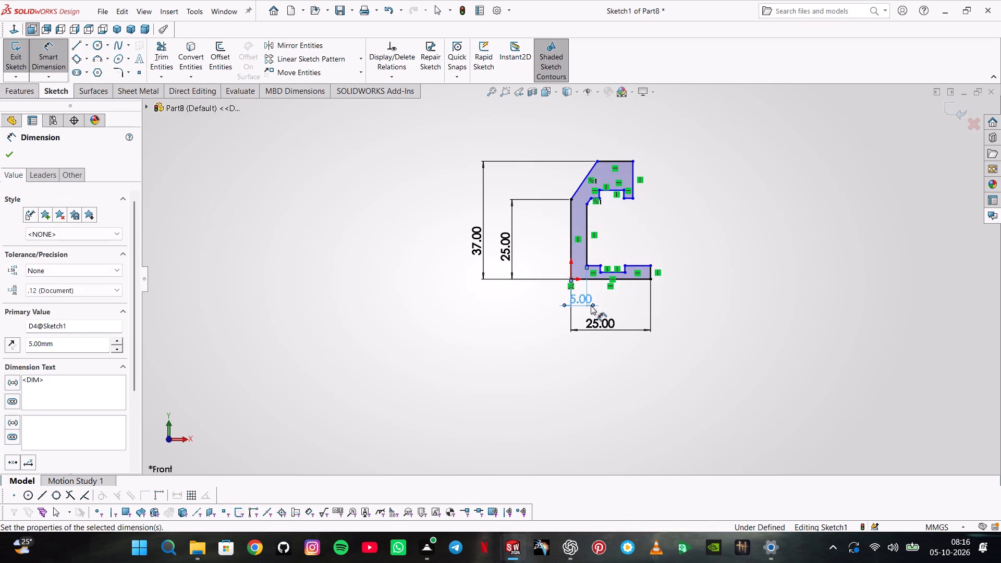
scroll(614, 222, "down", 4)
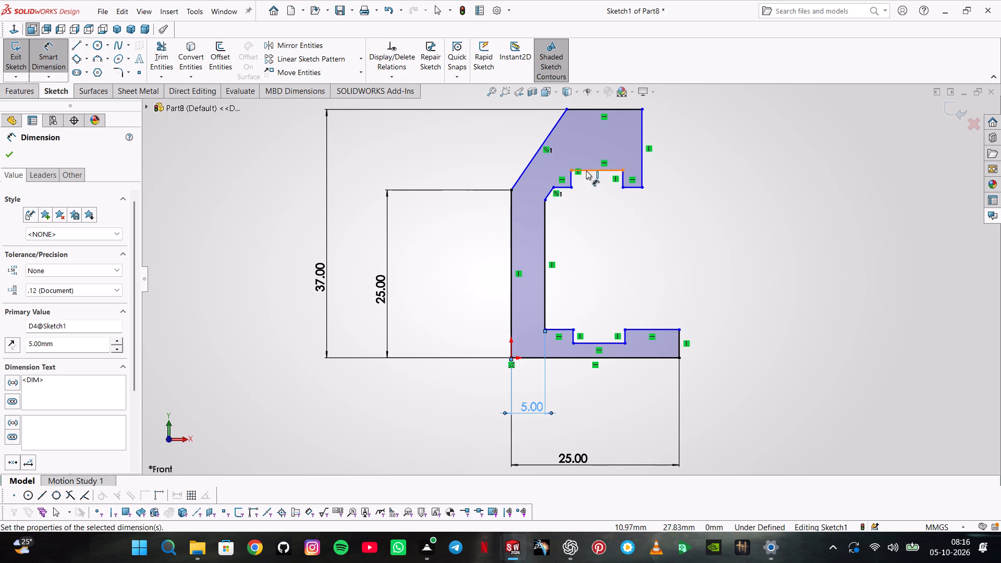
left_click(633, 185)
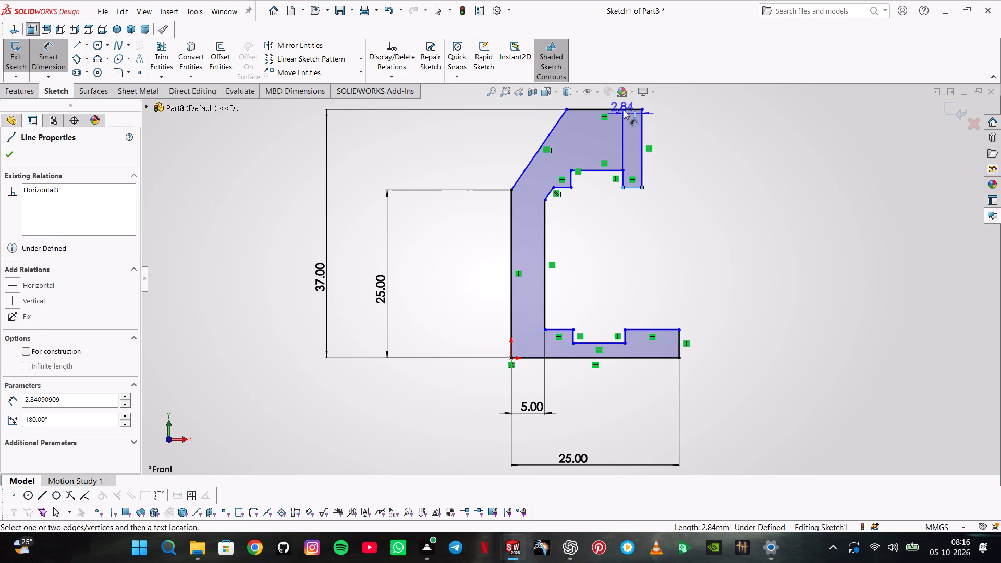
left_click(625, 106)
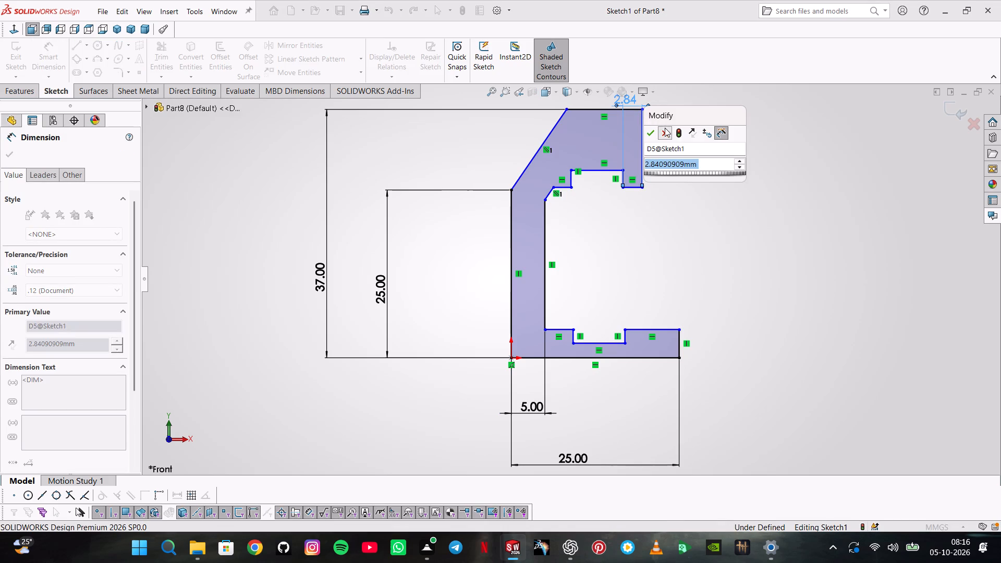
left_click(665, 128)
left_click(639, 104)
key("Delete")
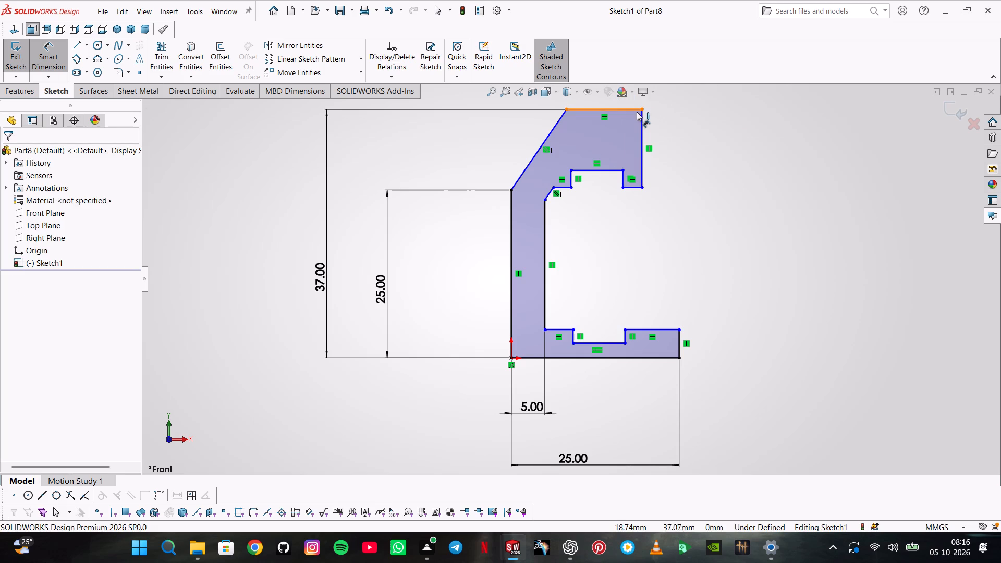
Dimension the height of the upper arm's end, from the top edge to the lip's bottom edge, as 5 mm.
left_click(632, 109)
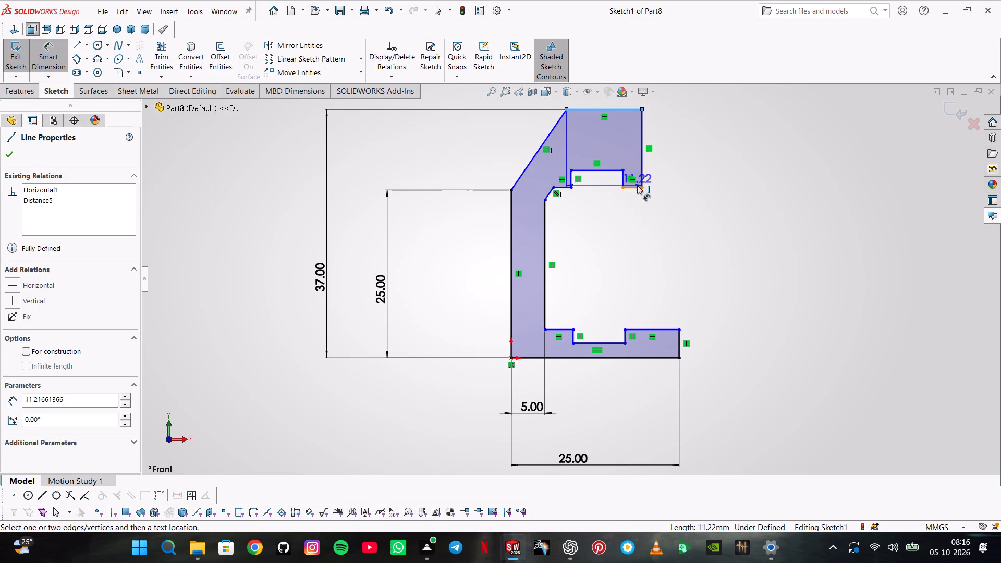
left_click(637, 185)
left_click(670, 152)
key("5")
key("Return")
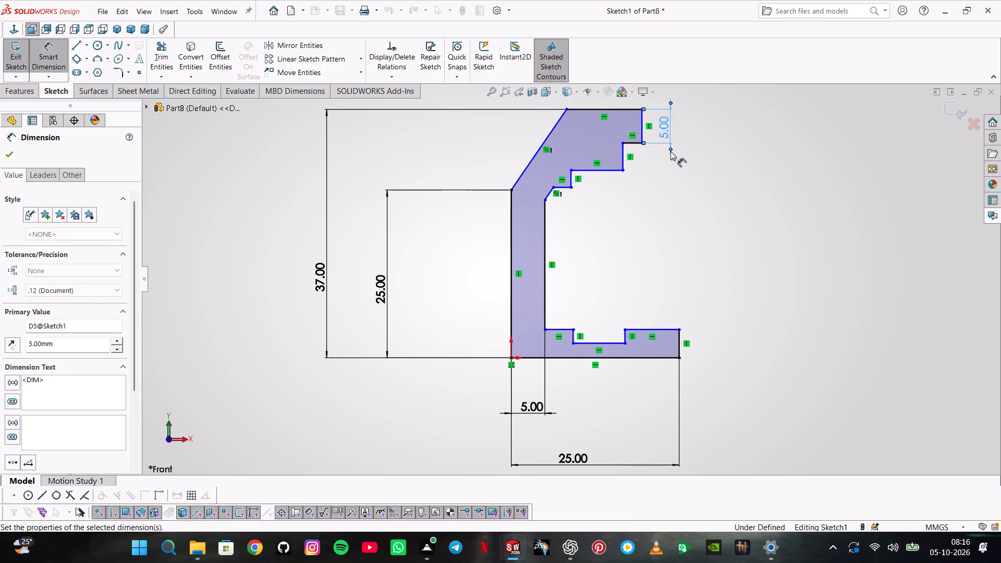
Dimension the upper arm's thickness between the top edge and the notch's horizontal edge as 2 mm.
left_click(602, 168)
left_click(590, 111)
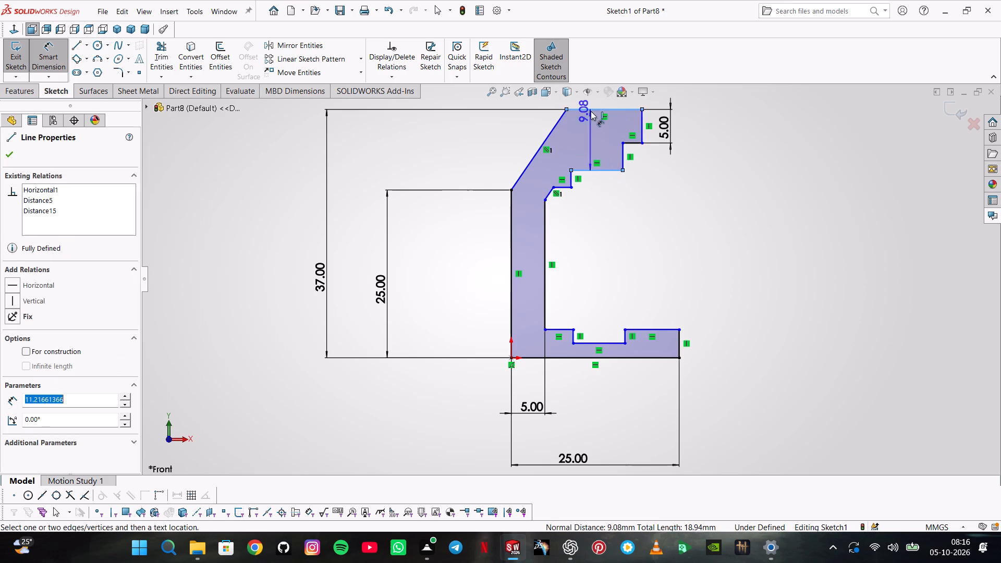
left_click(655, 114)
key("2")
key("Return")
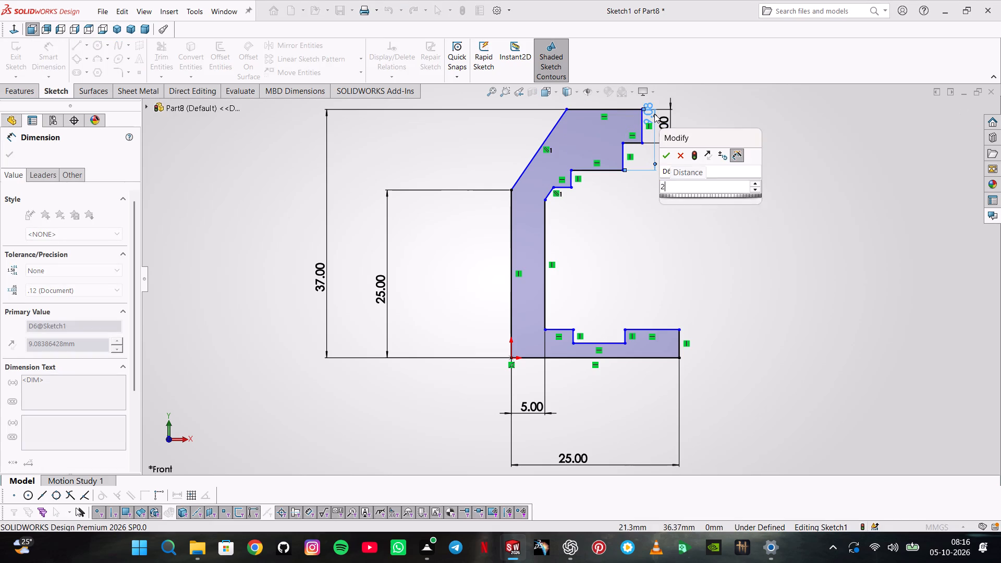
Reposition the upper arm's 5 mm and 2 mm dimensions outward from the profile so they no longer overlap.
left_click_drag(665, 131, 747, 112)
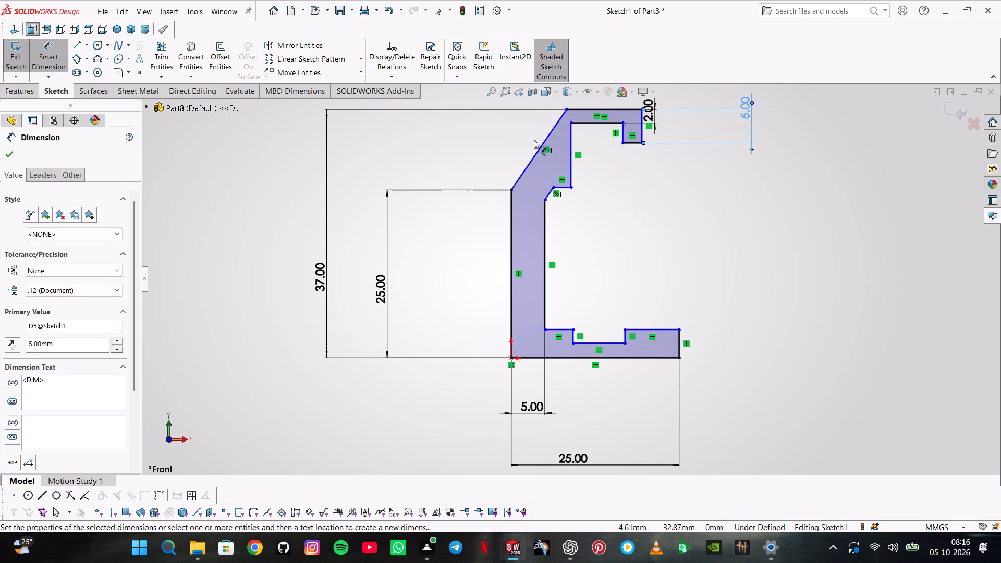
left_click_drag(656, 109, 731, 117)
left_click_drag(747, 108, 771, 183)
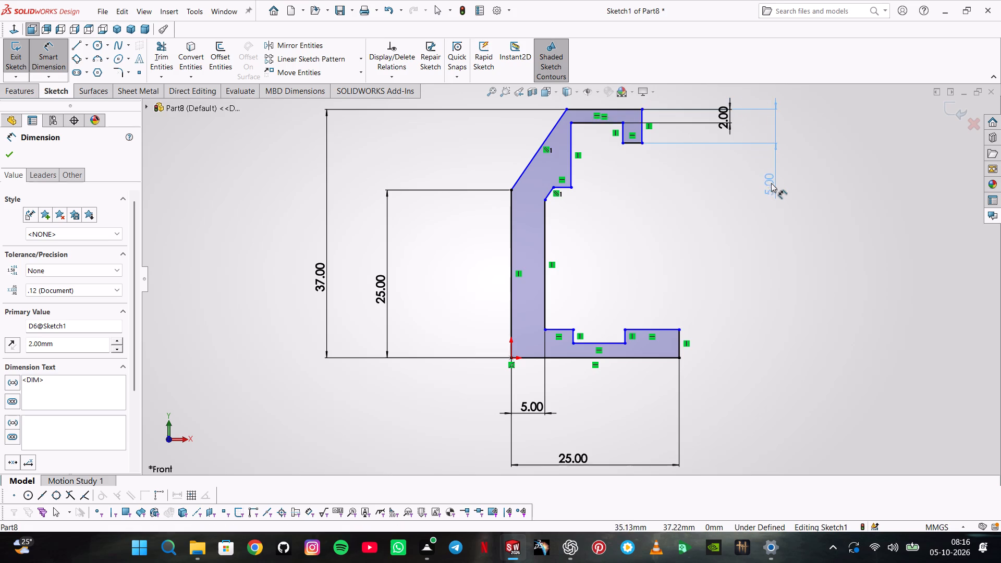
left_click_drag(771, 183, 771, 183)
left_click(768, 170)
left_click_drag(730, 114, 734, 123)
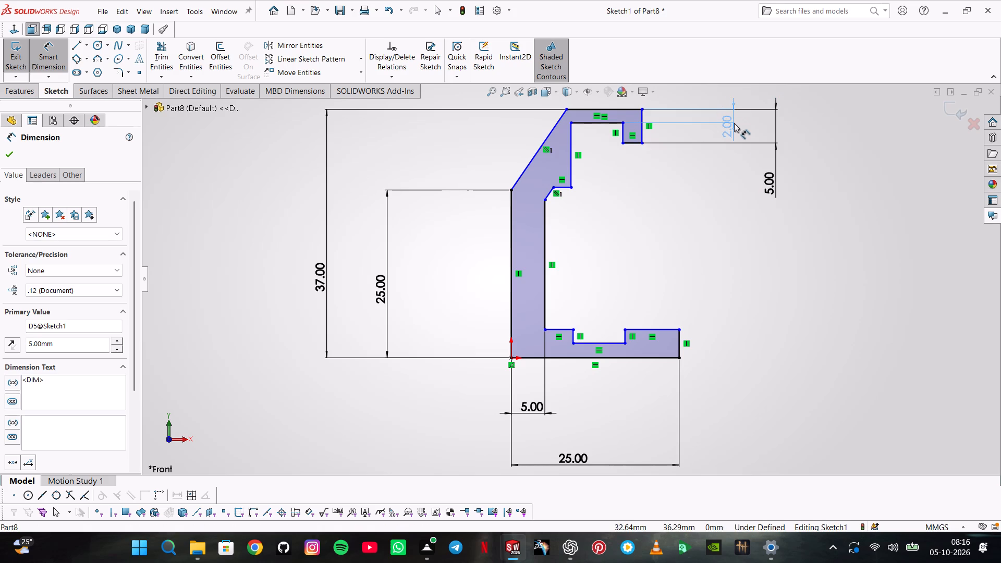
left_click_drag(734, 123, 734, 124)
left_click(734, 116)
left_click_drag(727, 127, 730, 92)
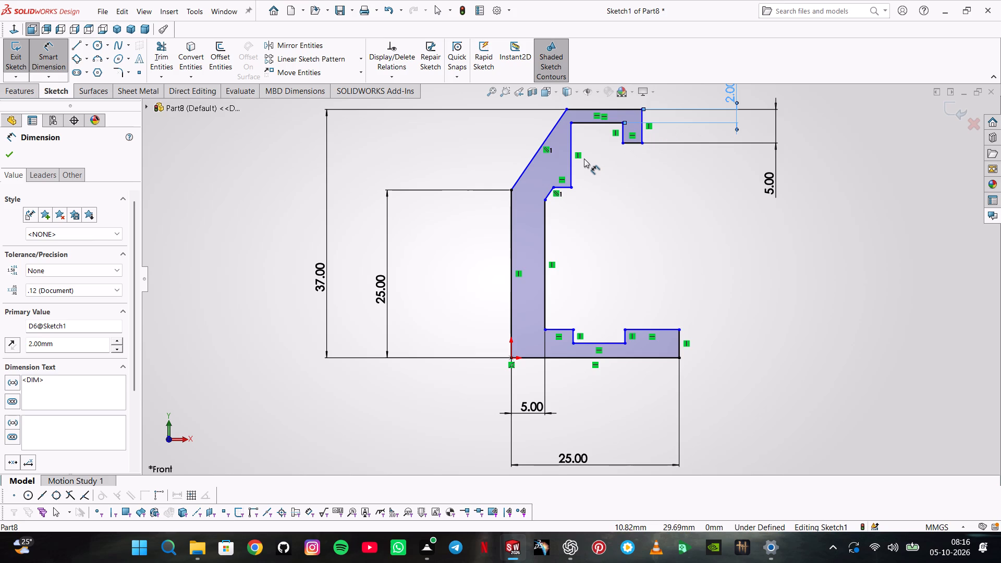
Dimension the upper notch's width between its two vertical edges as 8 mm.
left_click(569, 131)
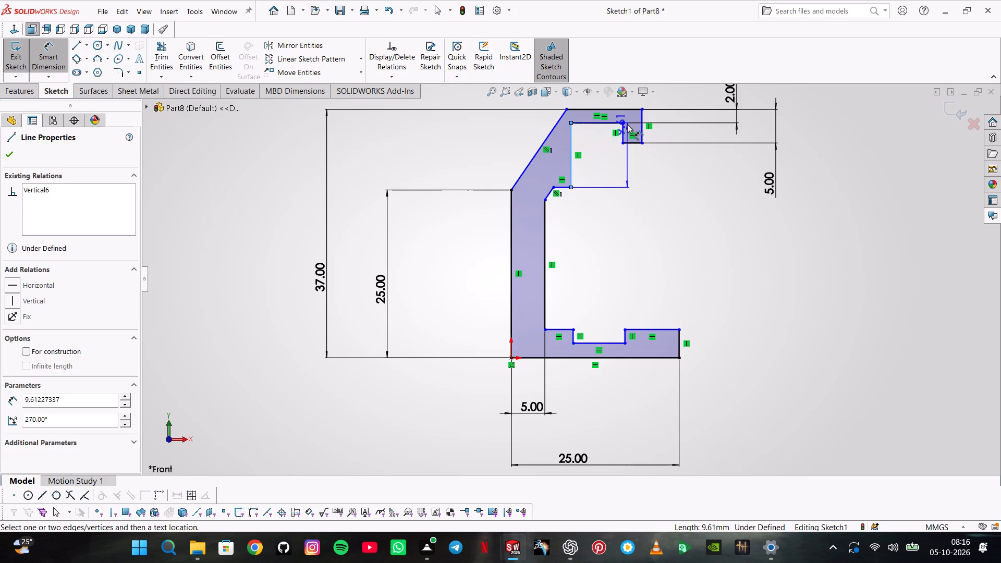
left_click(620, 128)
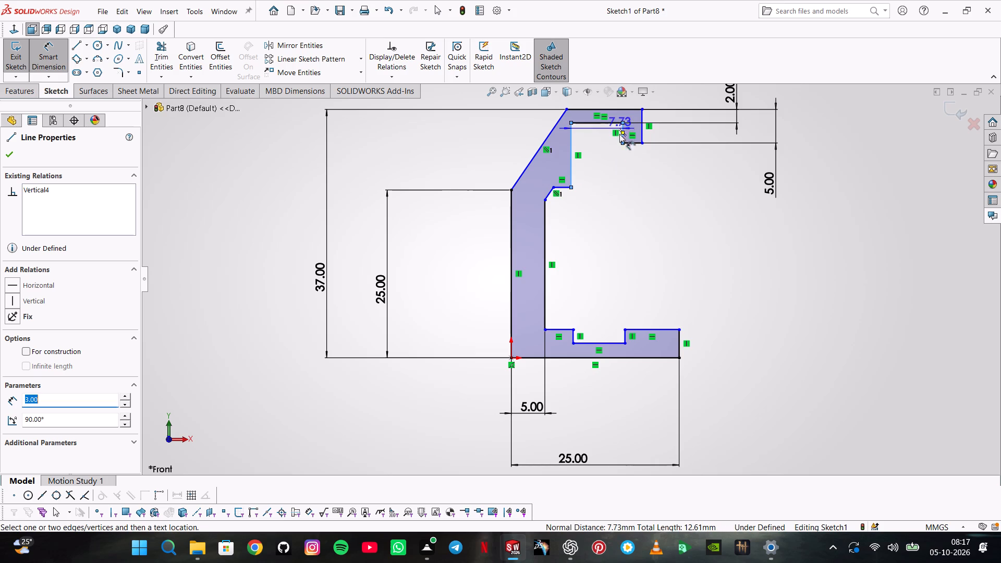
left_click(613, 180)
key("8")
key("Return")
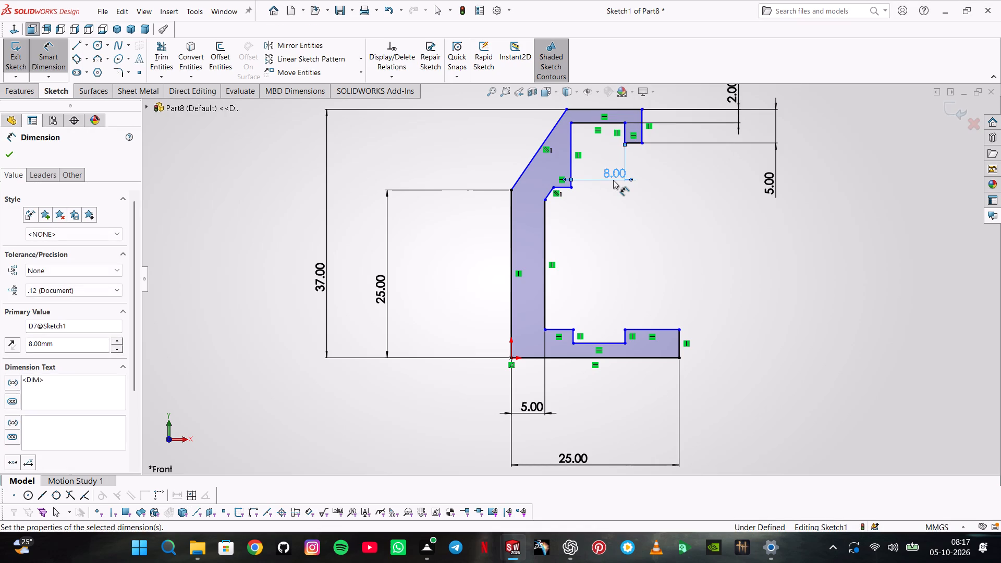
Dimension the width from the outer vertical edge to the upper arm's end as 25 mm.
scroll(614, 180, "up", 1)
left_click(630, 143)
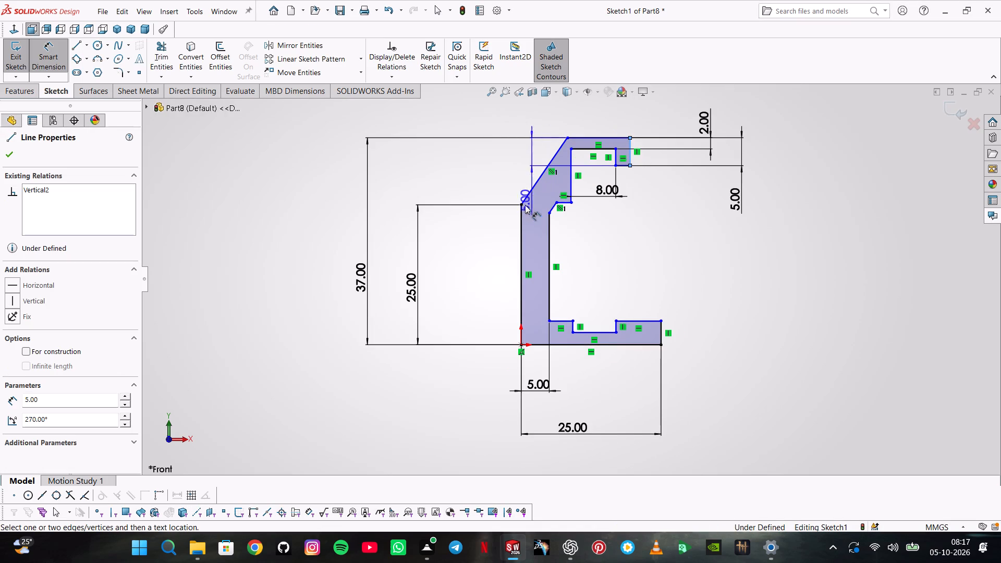
left_click(524, 223)
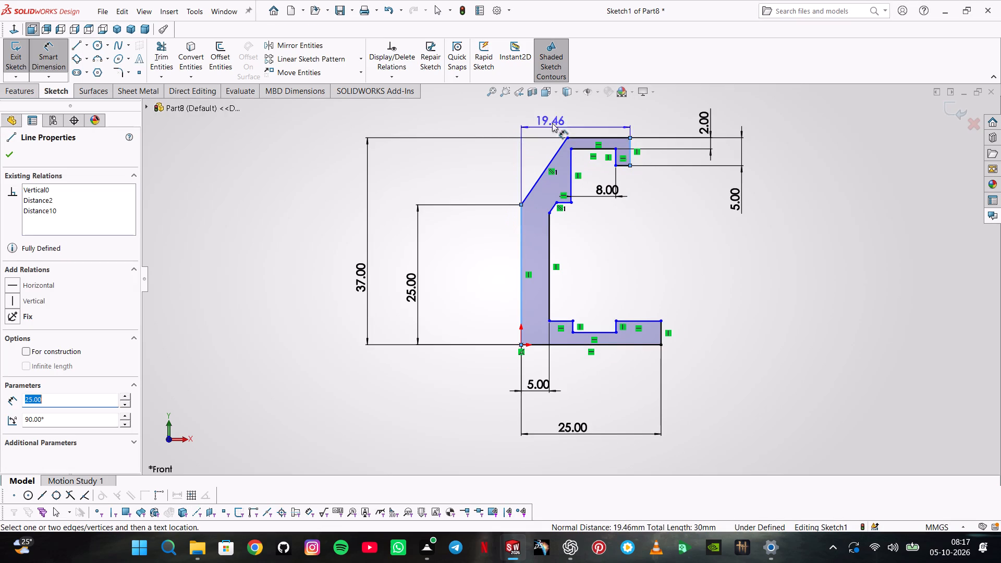
left_click(564, 106)
type("25")
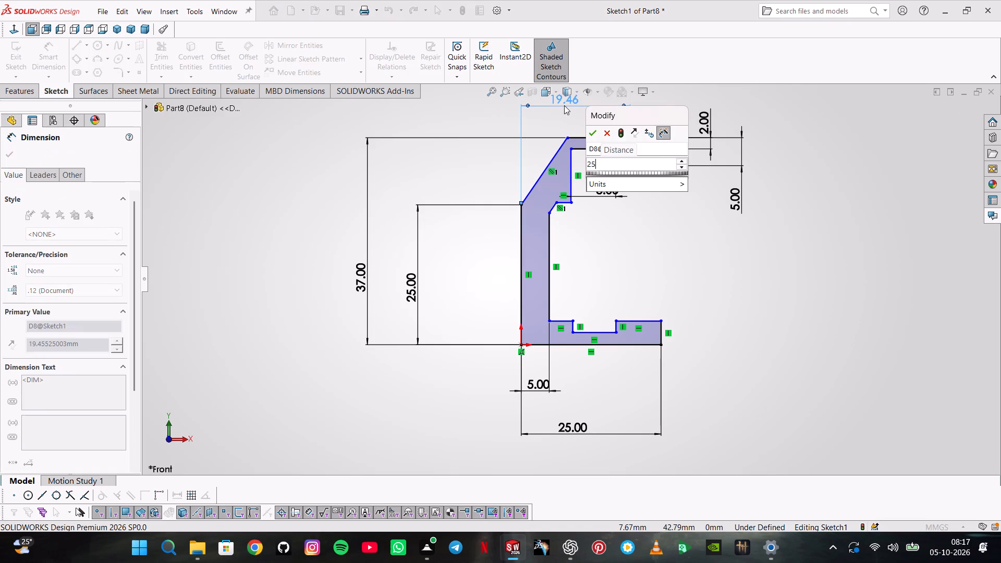
key("Return")
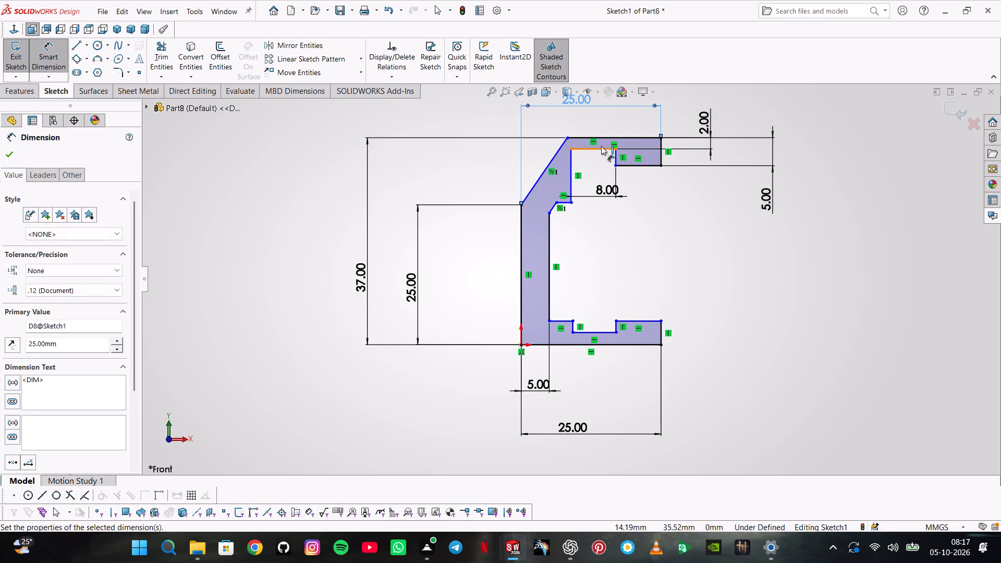
Dimension the upper lip's width between the notch's vertical edge and the arm's end as 3 mm.
left_click(614, 157)
left_click(661, 152)
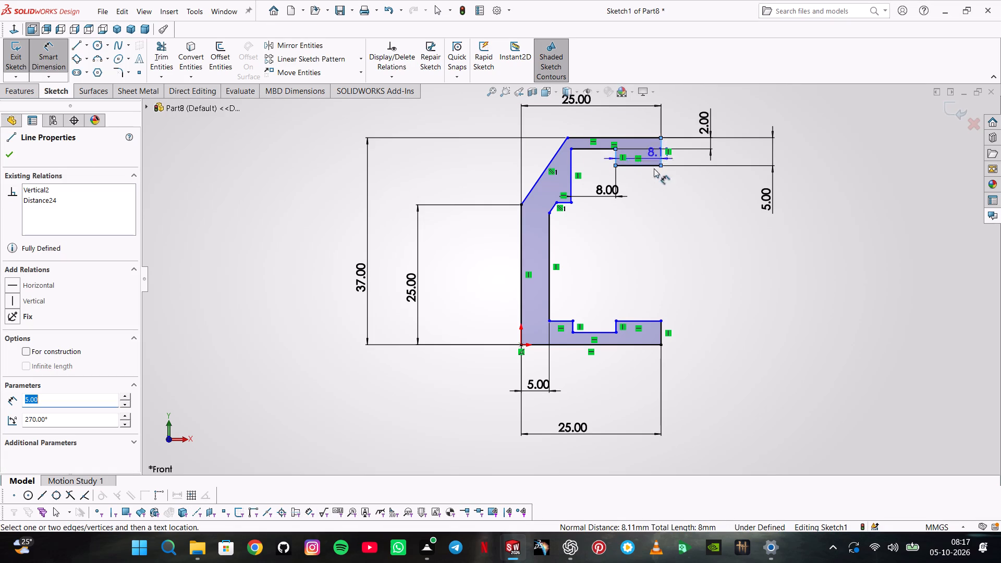
left_click(649, 194)
type("636")
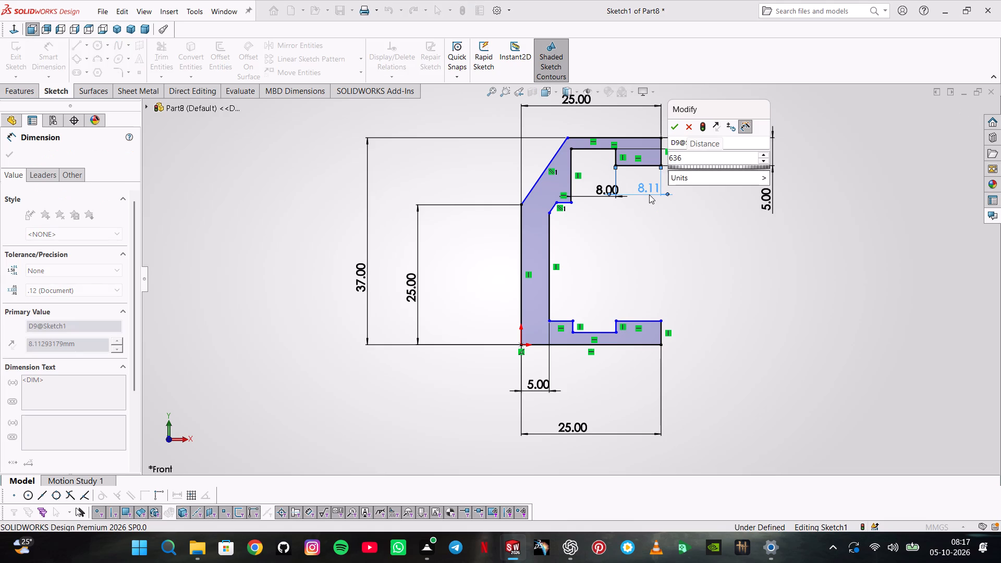
key("BackSpace")
key("BackSpace")
key("BackSpace")
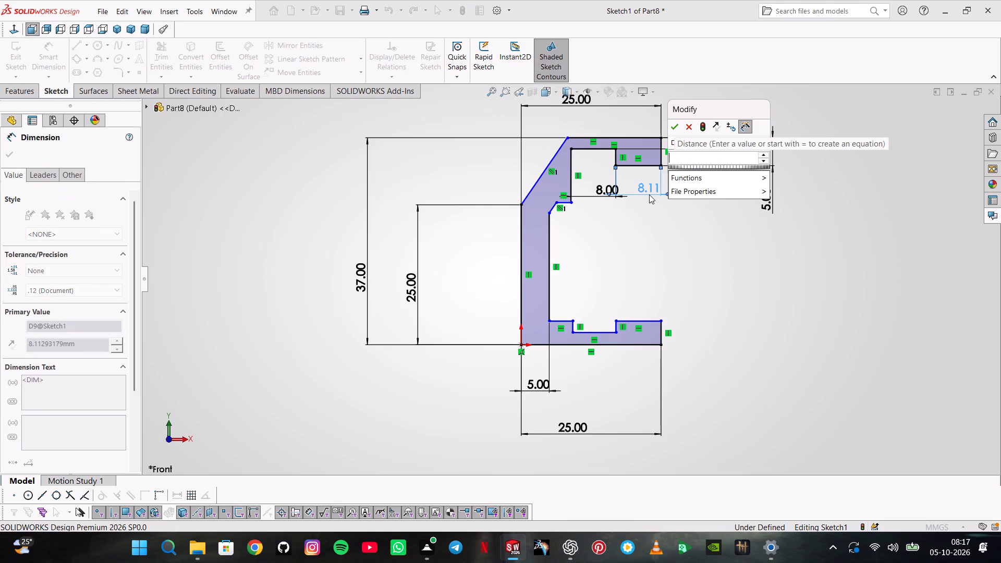
key("3")
key("Return")
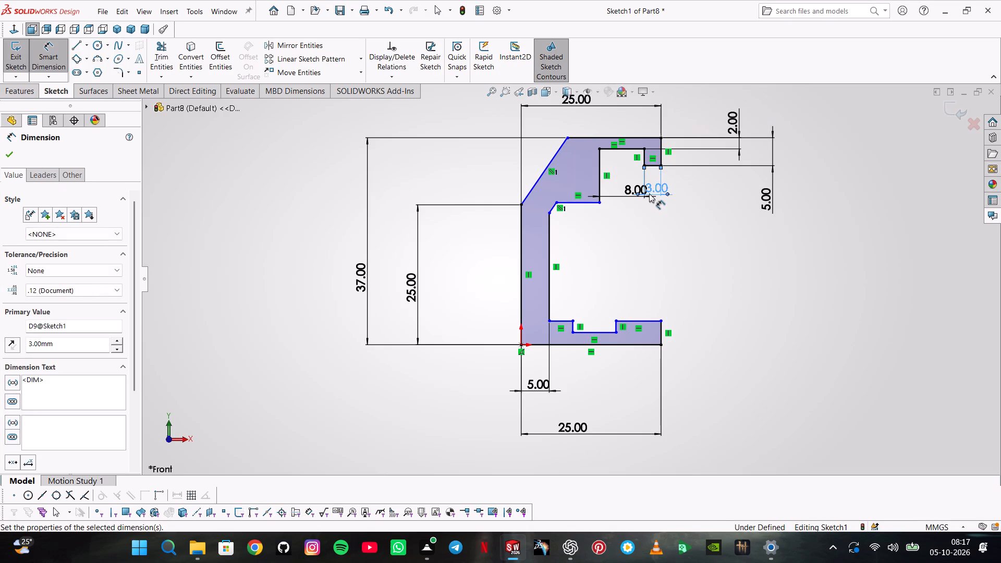
Separate the upper lip's 3 mm dimension from the notch's 8 mm dimension so both are readable.
left_click_drag(655, 189, 673, 203)
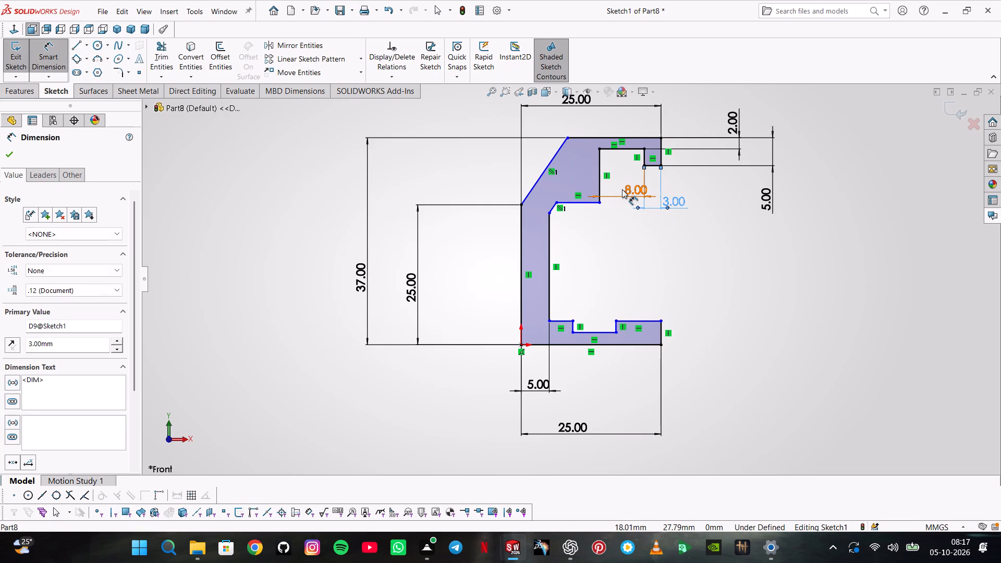
left_click_drag(622, 189, 610, 187)
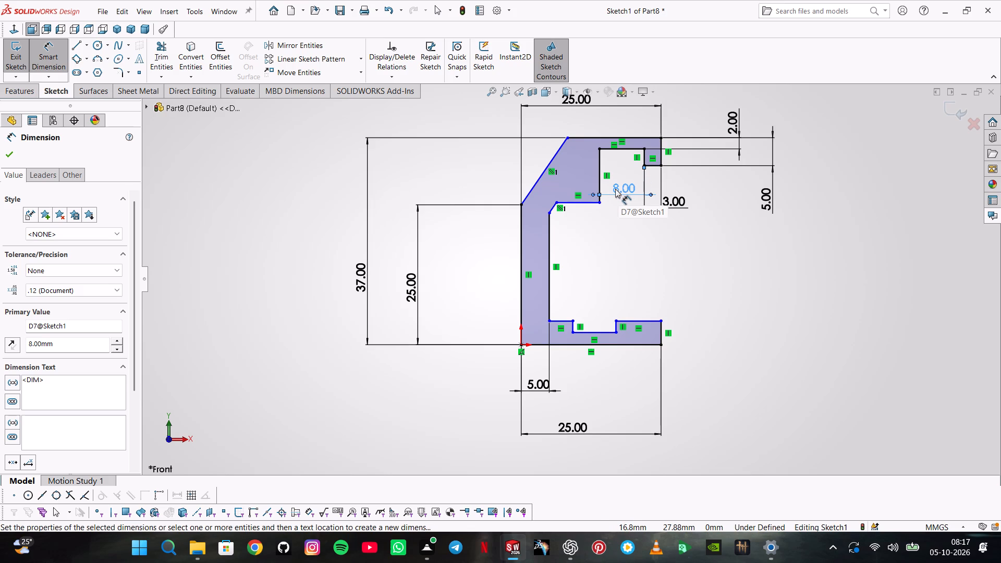
Dimension the height of the lower arm's end, from the bottom edge to the lip's top edge, as 5 mm.
scroll(615, 189, "up", 1)
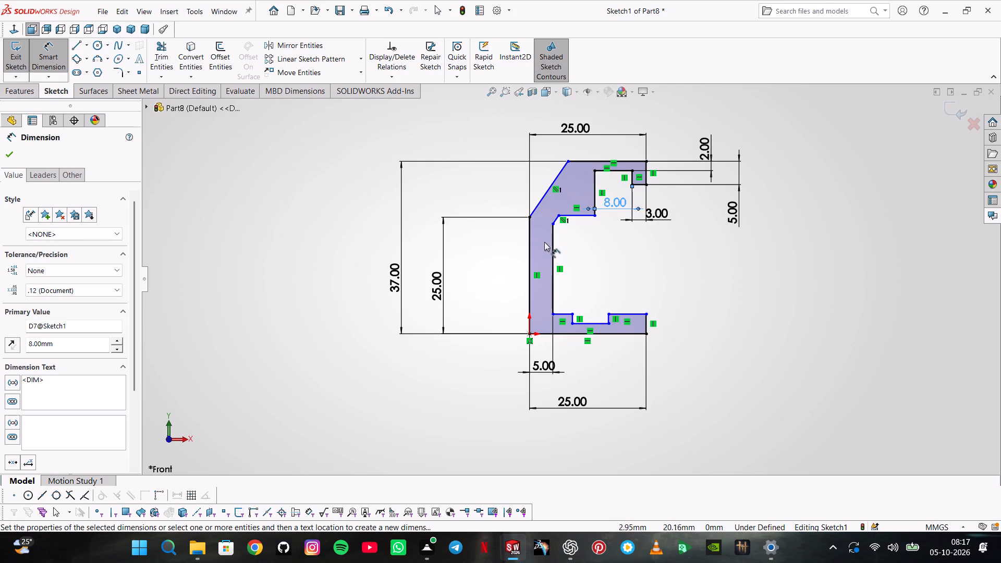
left_click(629, 313)
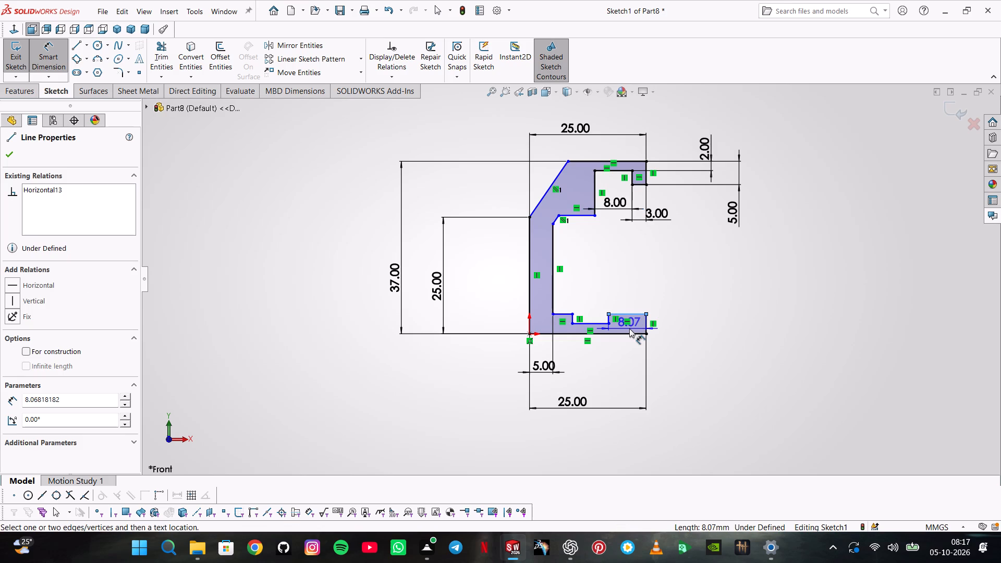
left_click(629, 331)
left_click(675, 323)
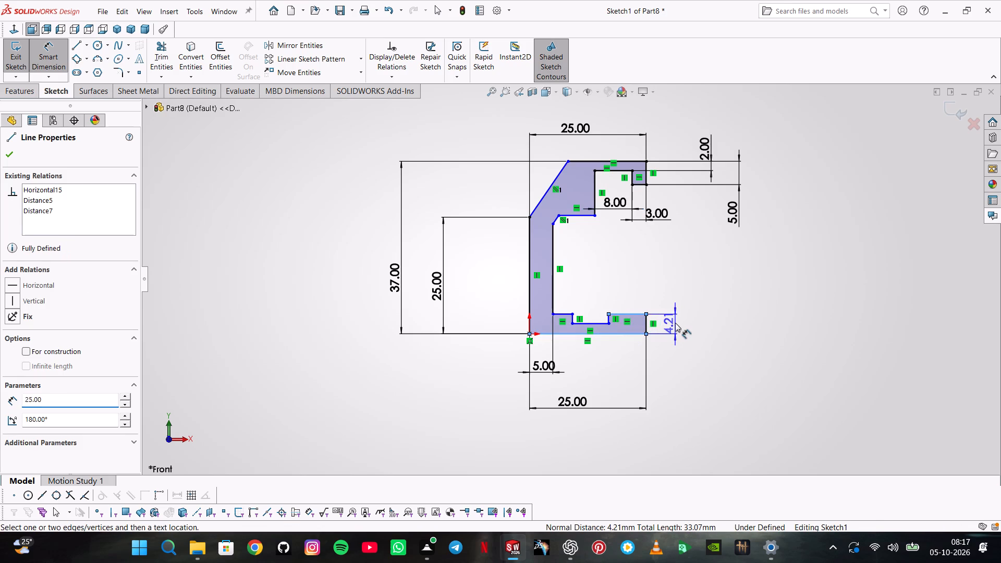
key("5")
key("Return")
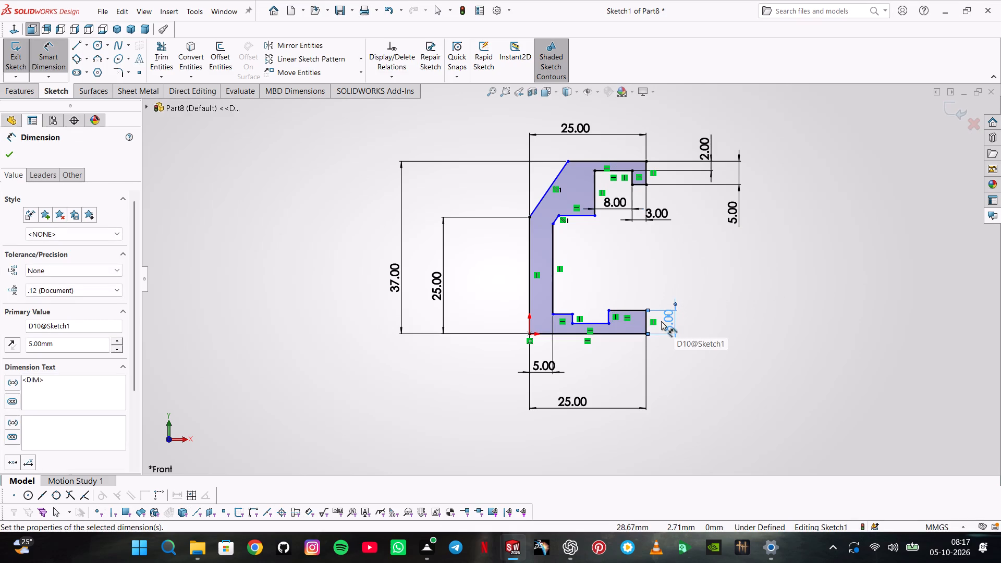
Dimension the lower arm's thickness between the bottom edge and the notch floor as 2 mm.
left_click(603, 324)
left_click(606, 331)
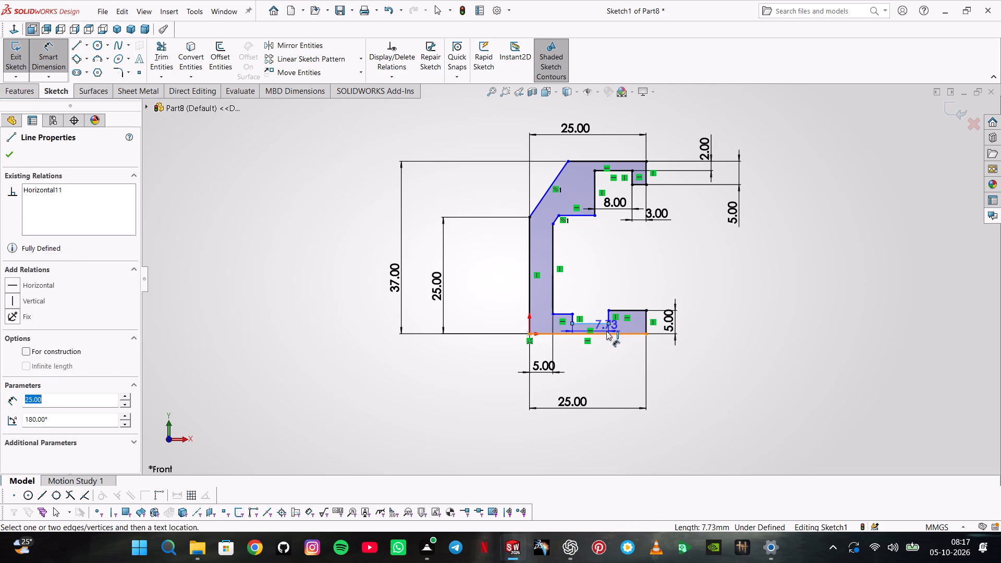
left_click(660, 323)
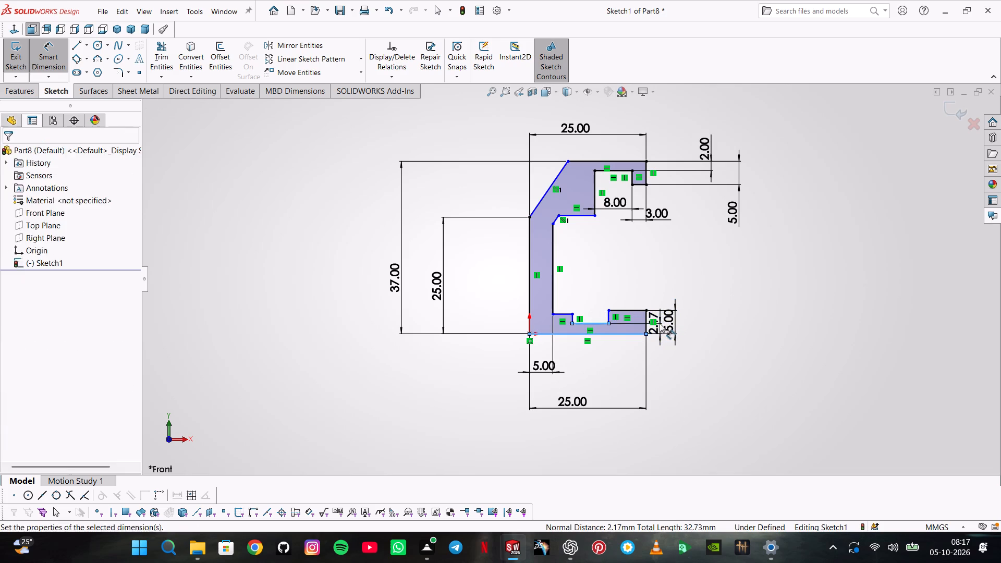
key("2")
key("Return")
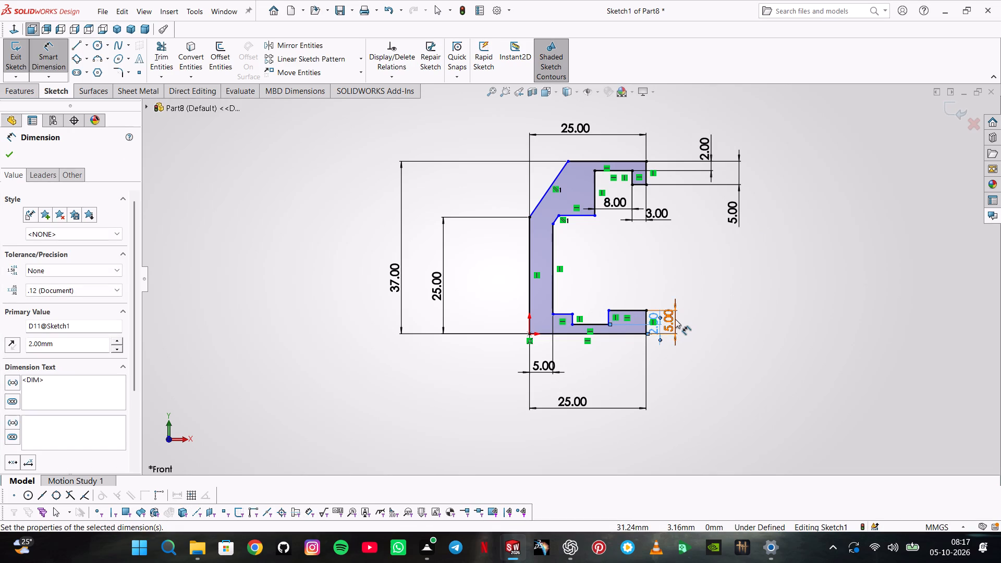
Reposition the lower arm's 5 mm and 2 mm dimensions away from the profile and from each other.
left_click_drag(675, 319, 715, 312)
left_click_drag(657, 329, 657, 331)
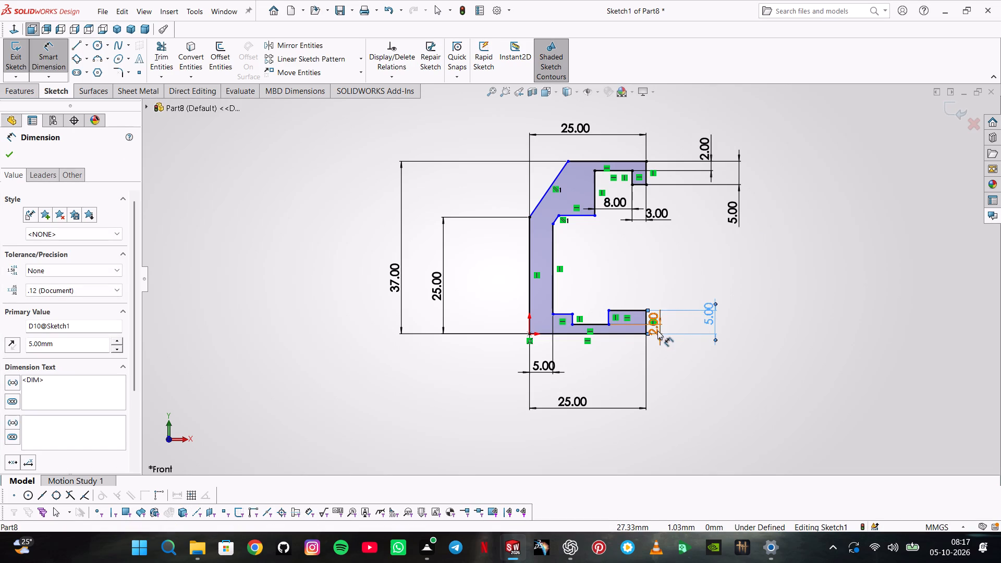
left_click_drag(657, 331, 693, 357)
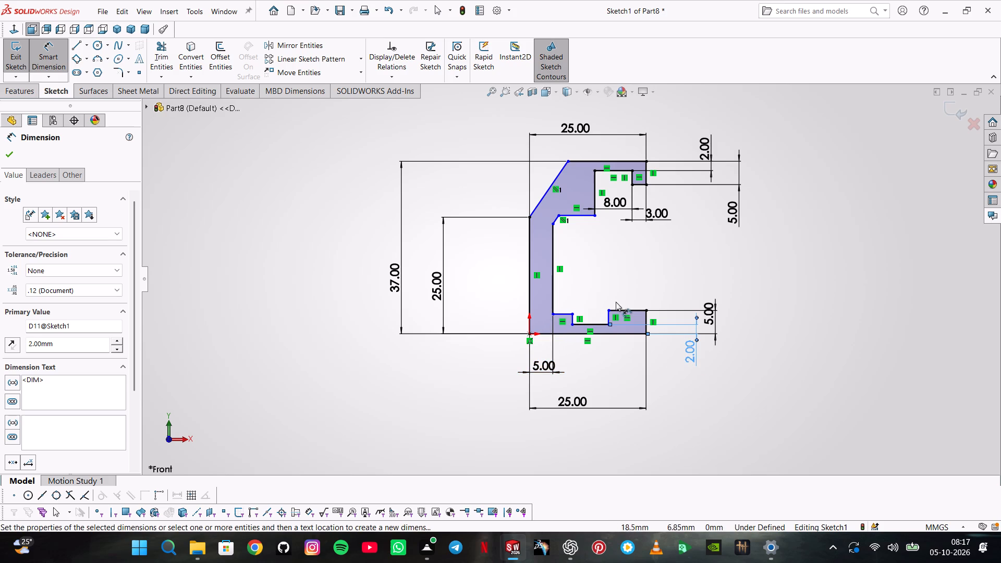
Dimension the width of the lip at the end of the lower arm as 3 mm.
left_click(607, 319)
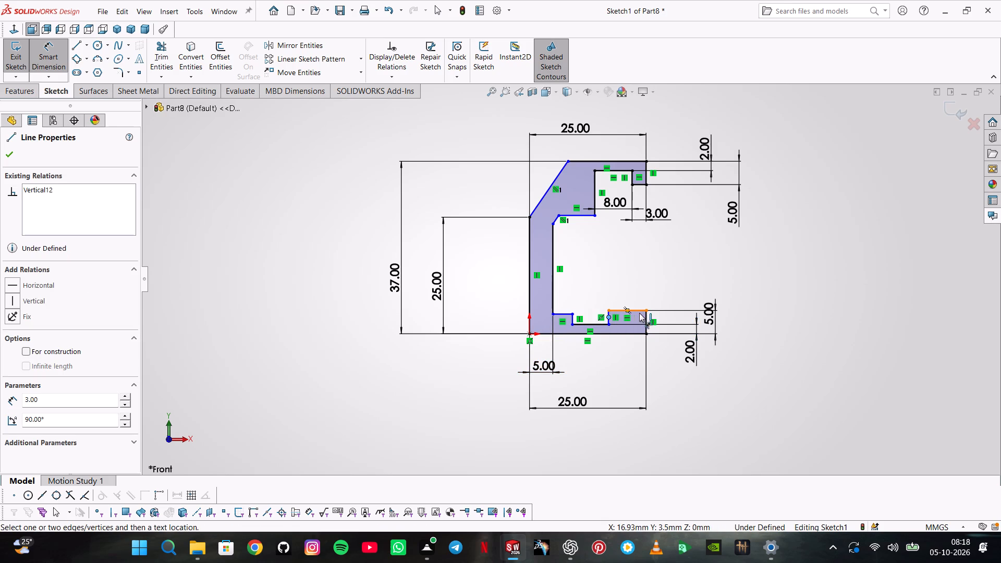
scroll(611, 323, "down", 2)
left_click(639, 257)
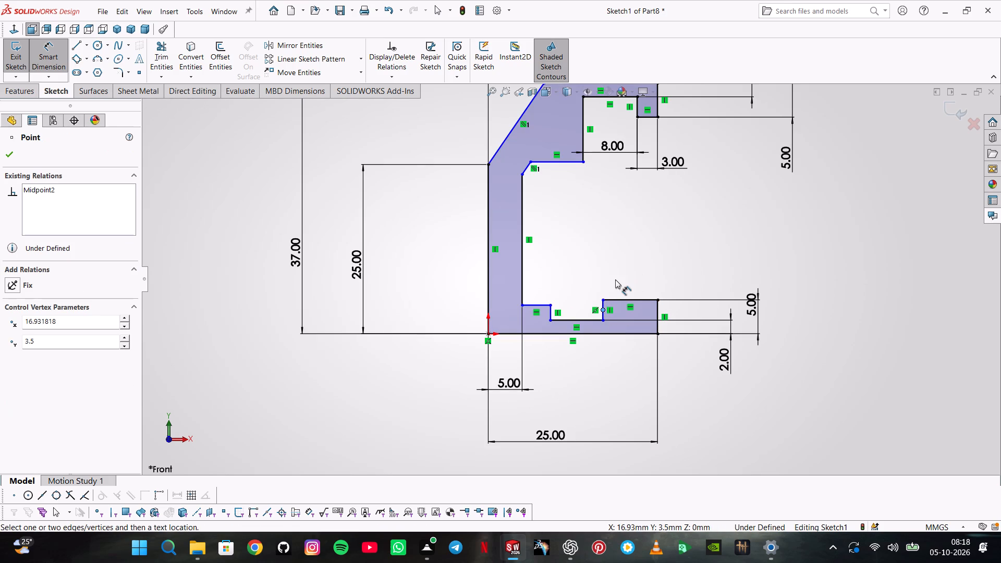
key("Escape")
left_click(602, 304)
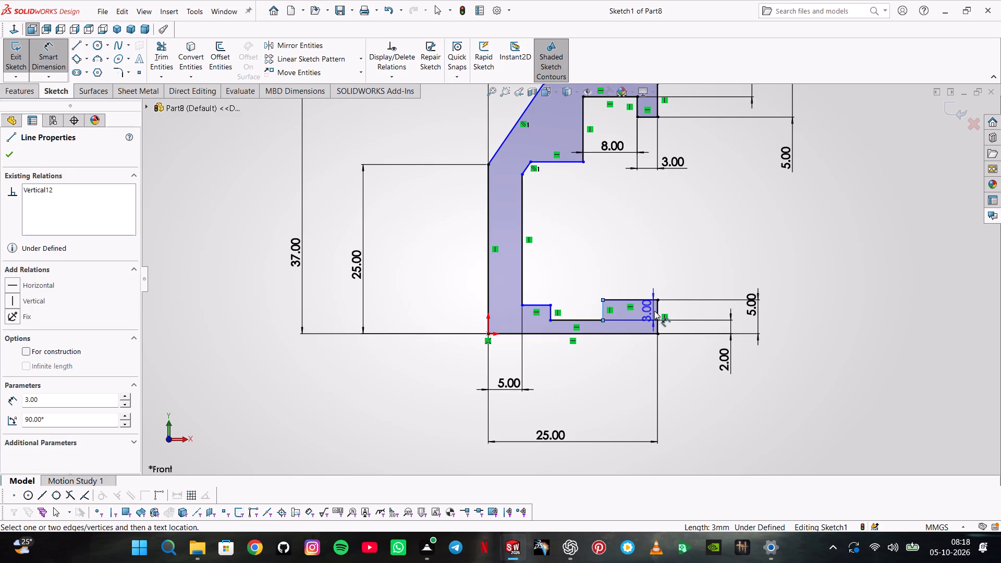
left_click(658, 306)
left_click(641, 267)
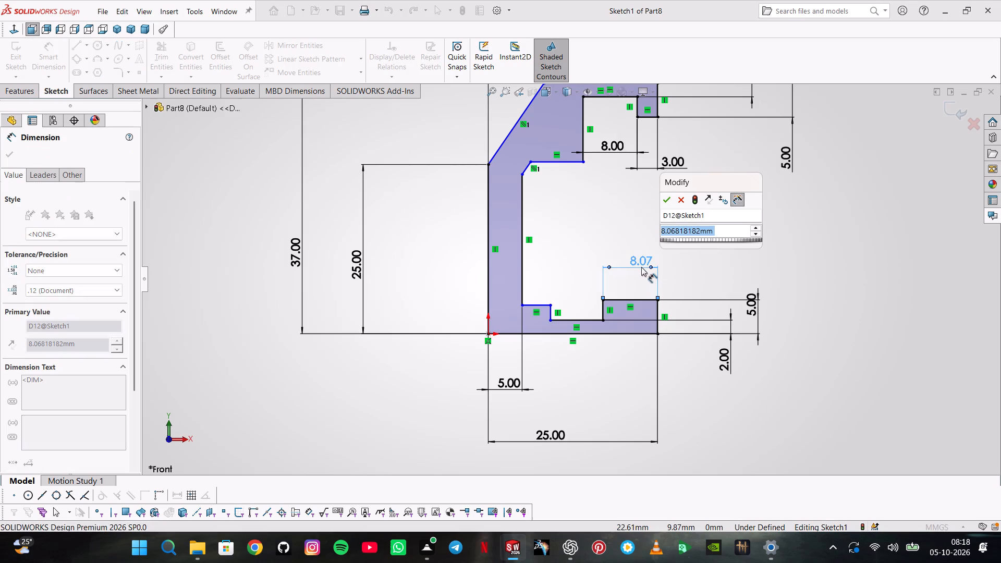
key("3")
key("Return")
Dimension the lower notch's width between its two vertical sides as 8 mm.
scroll(586, 263, "up", 2)
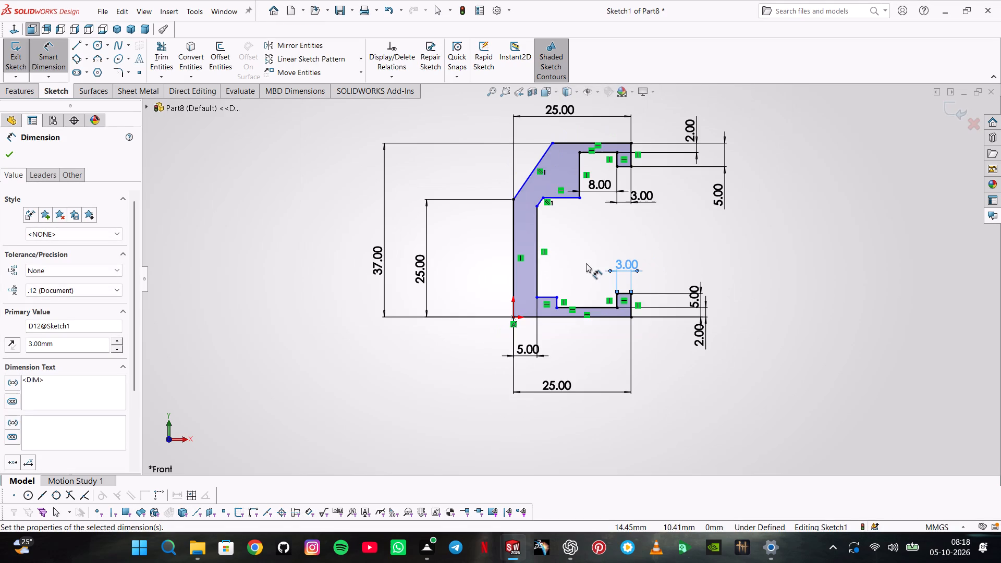
left_click(557, 304)
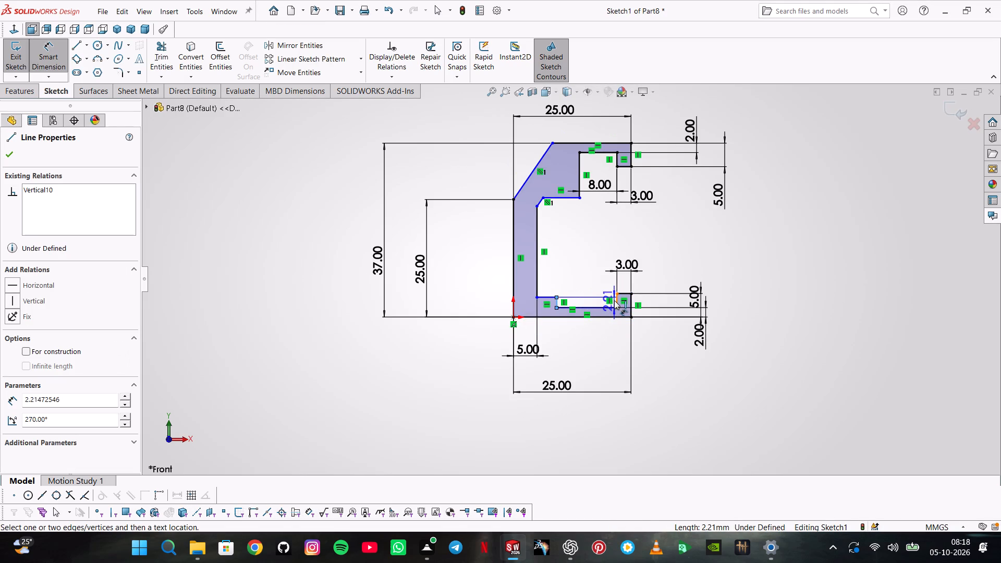
left_click(617, 300)
left_click(594, 279)
key("8")
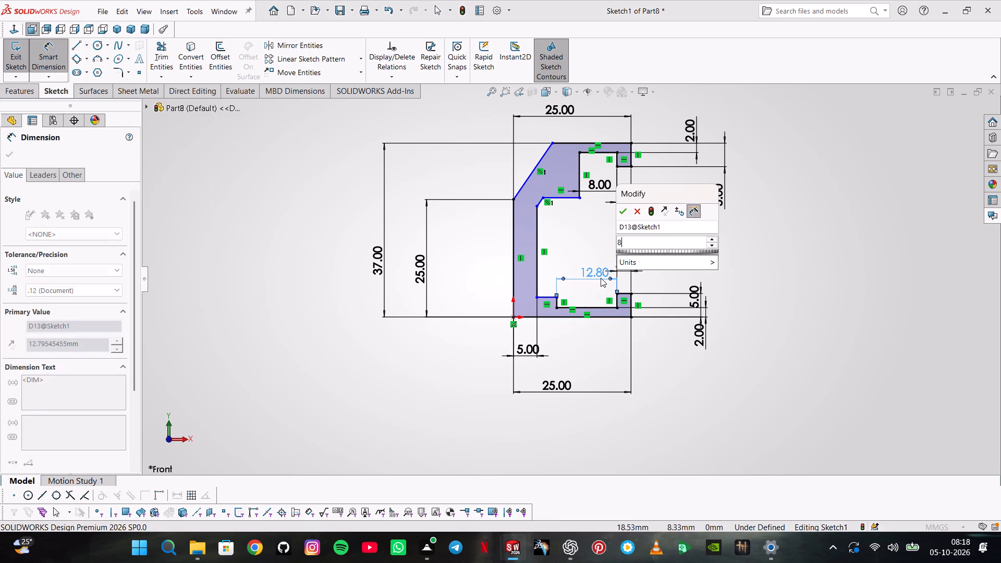
key("Return")
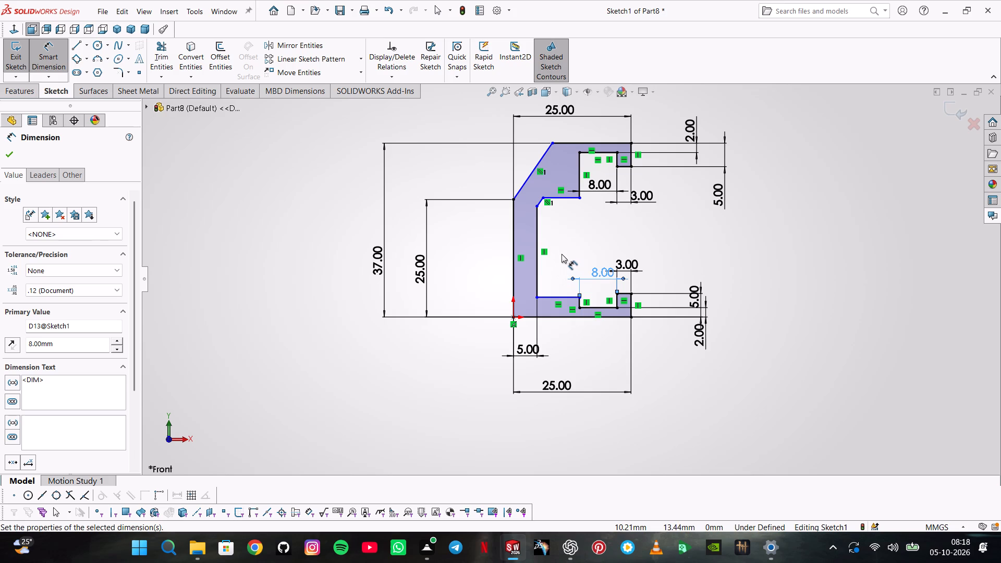
key("Escape")
key("Escape")
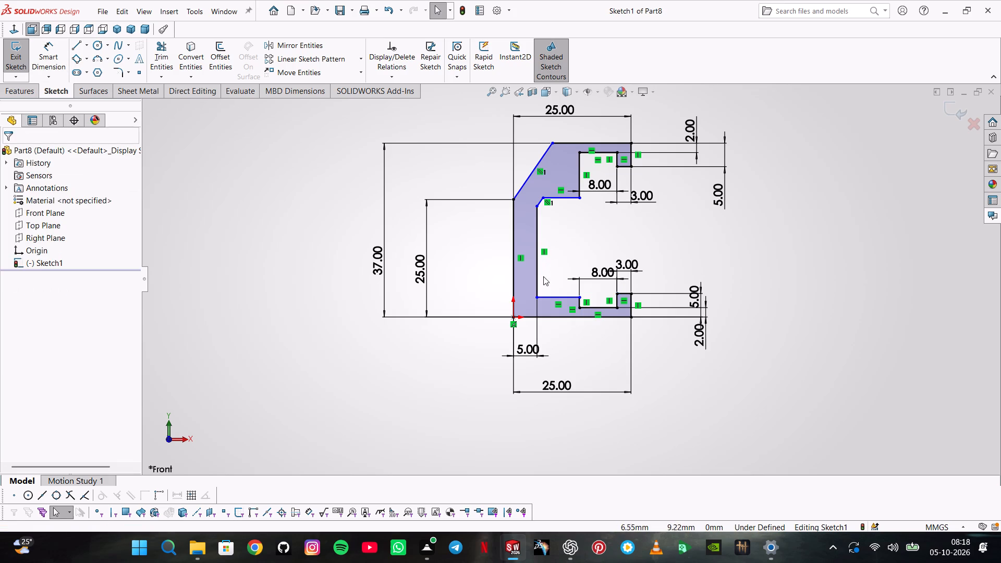
key("Escape")
key("Escape")
Delete the 5 mm thickness dimension of the vertical wall.
left_click(529, 356)
key("Delete")
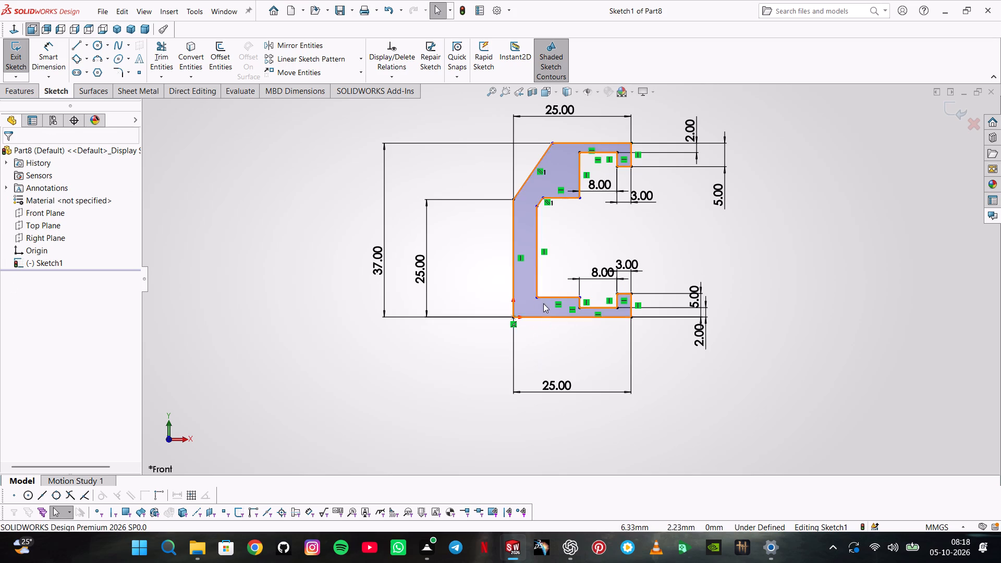
Delete the vertical wall's inner line and the lower arm's horizontal inner line leading to the notch.
left_click(539, 271)
key("Delete")
left_click(550, 300)
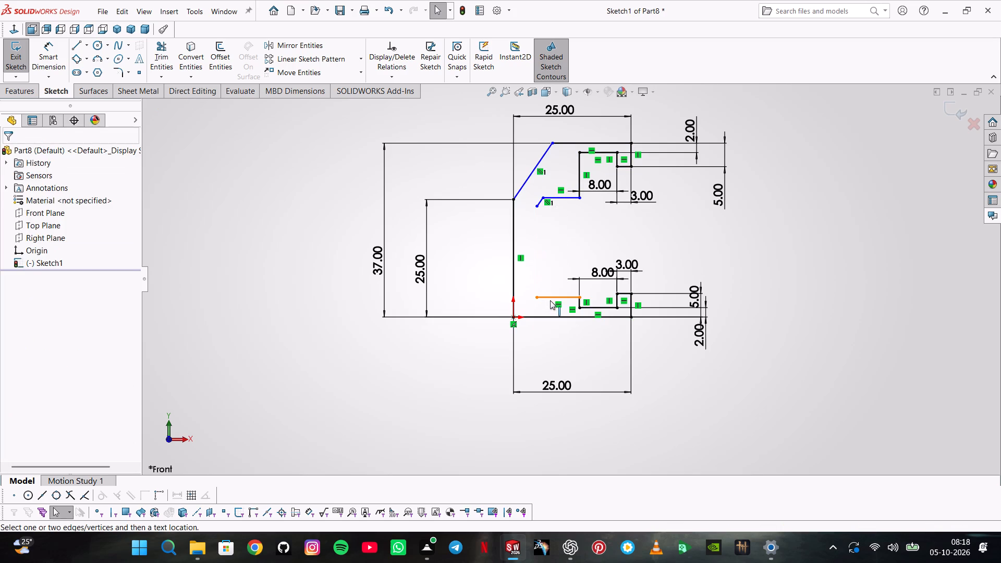
key("Delete")
key("Return")
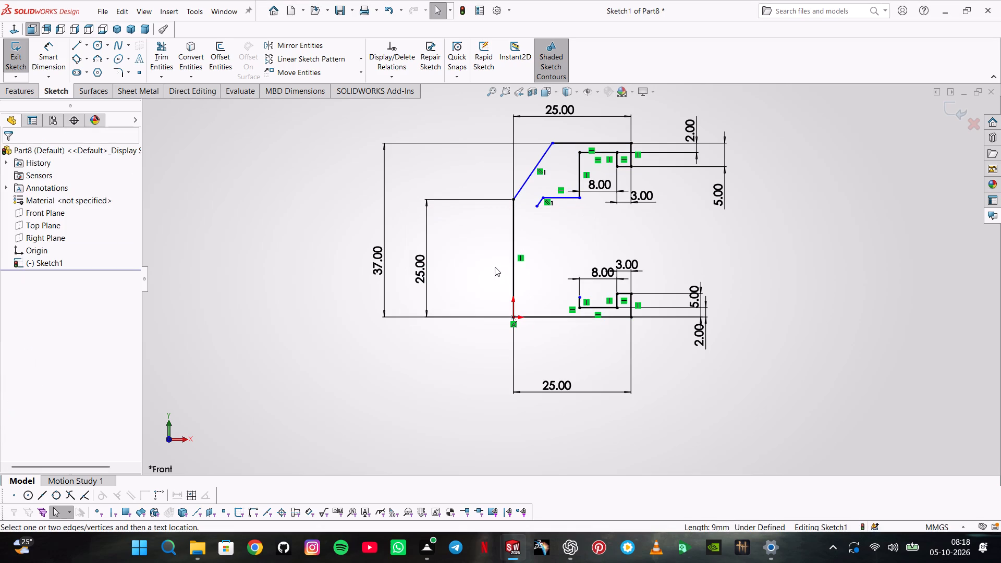
Delete the short slanted inner line, the upper arm's horizontal inner line and the upper notch's inner vertical side.
left_click(538, 199)
key("Delete")
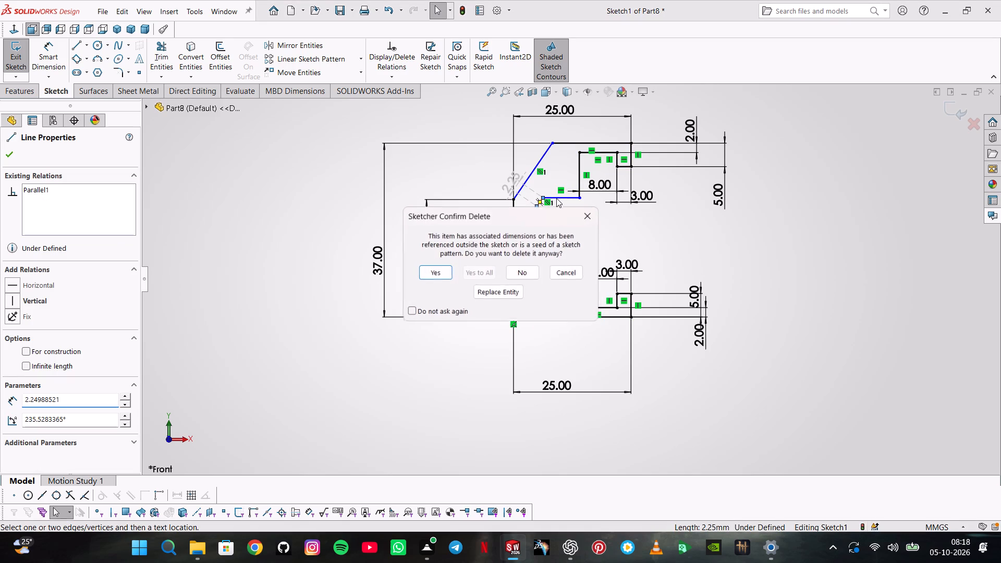
key("Return")
left_click(558, 198)
key("Delete")
key("Return")
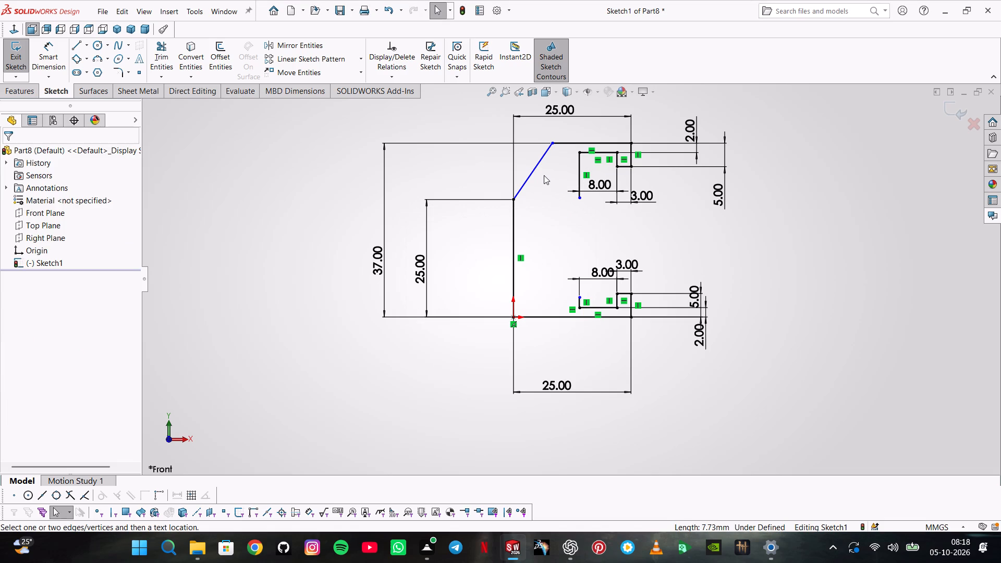
left_click(576, 170)
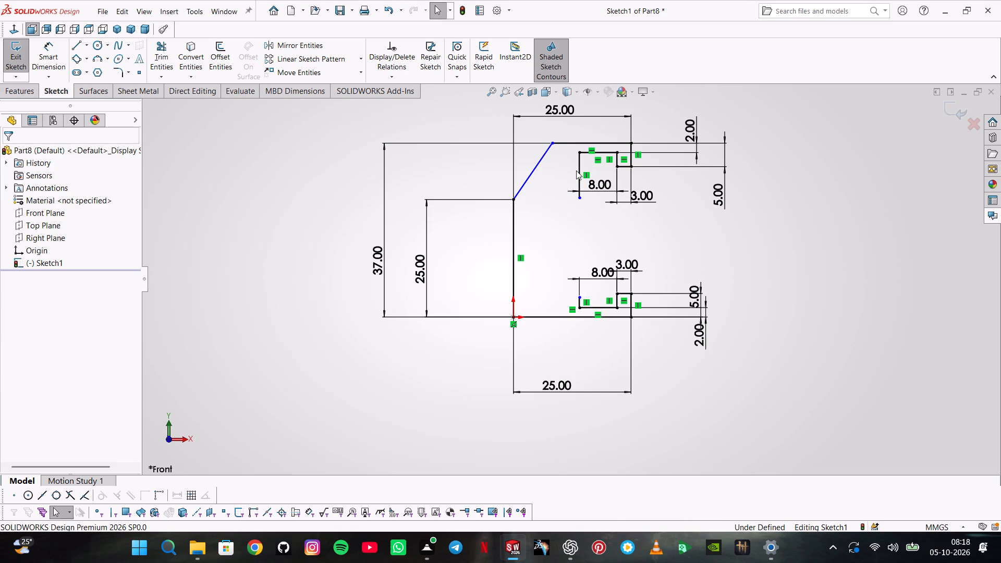
left_click(577, 171)
key("Delete")
key("Return")
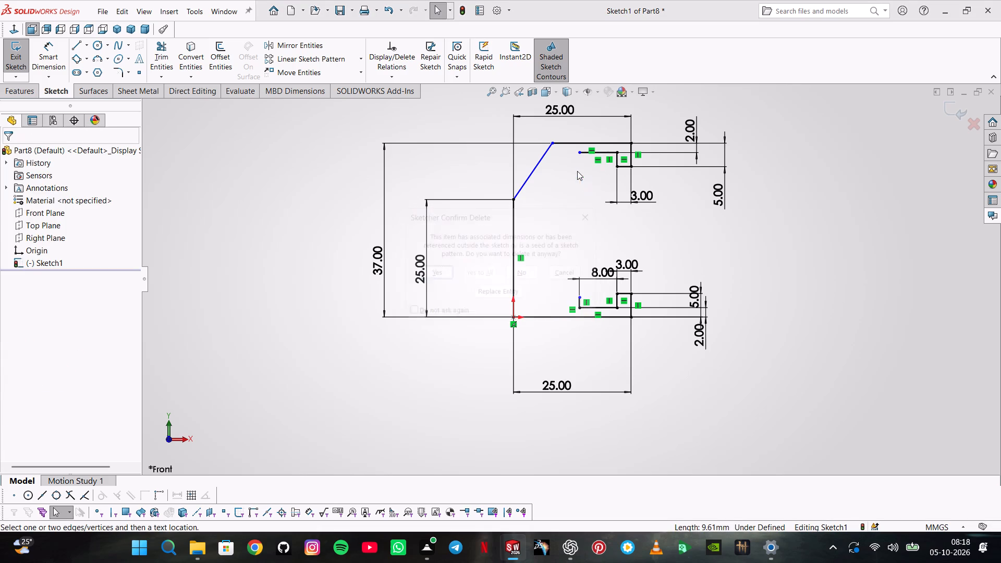
Offset the outer slanted edge, the outer vertical edge and the bottom edge 5 mm toward the inside of the profile.
left_click(224, 55)
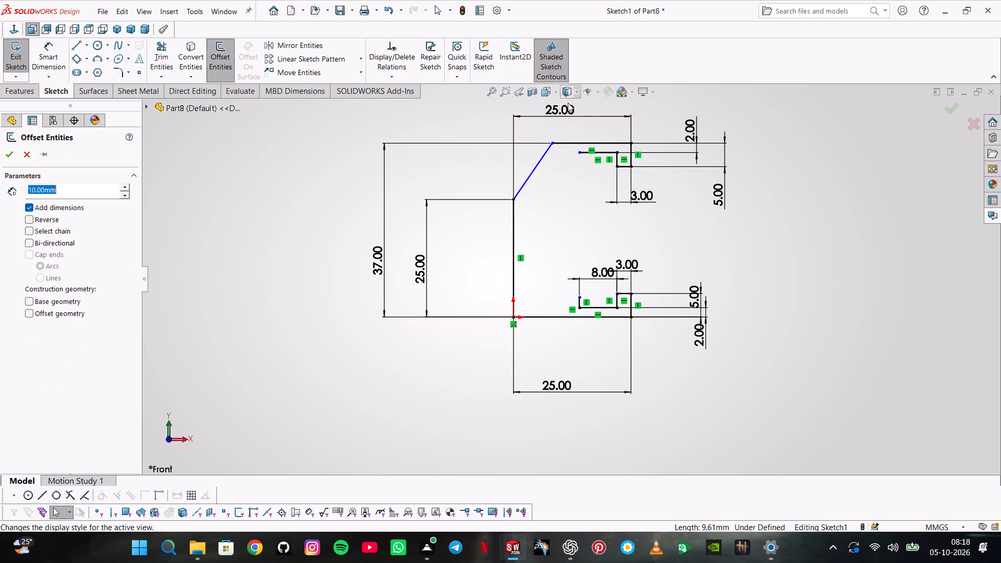
left_click(545, 153)
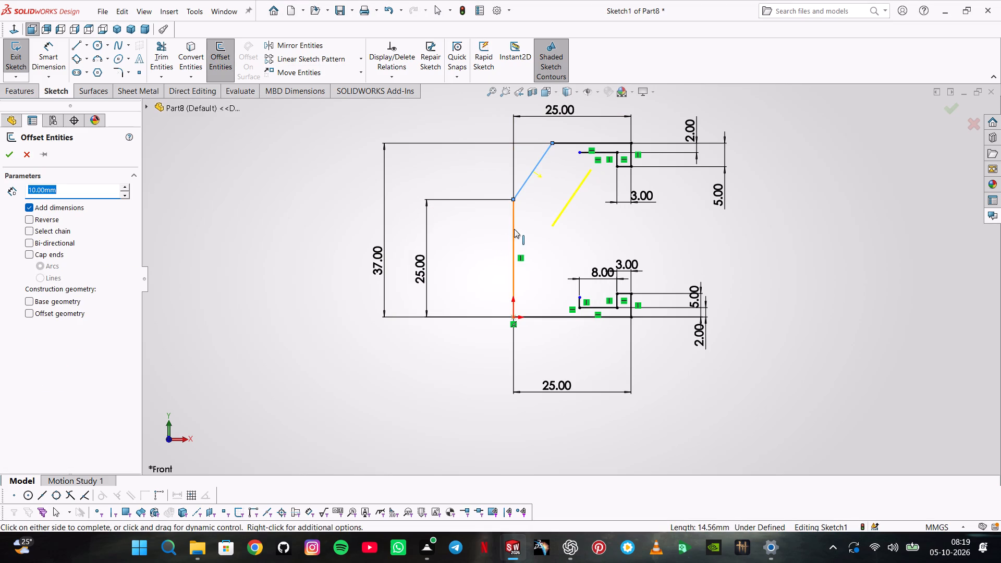
left_click(514, 229)
left_click(542, 319)
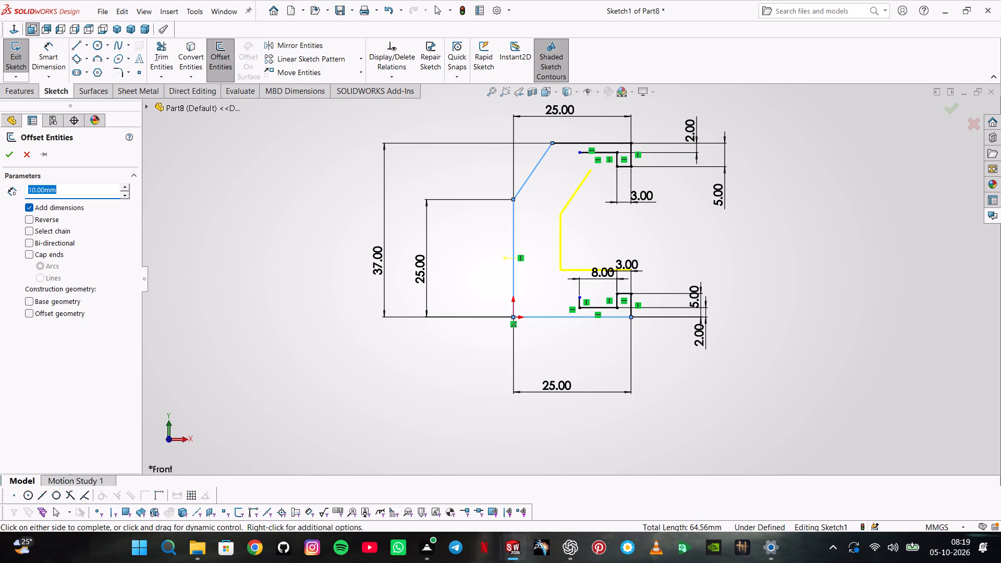
key("5")
key("Return")
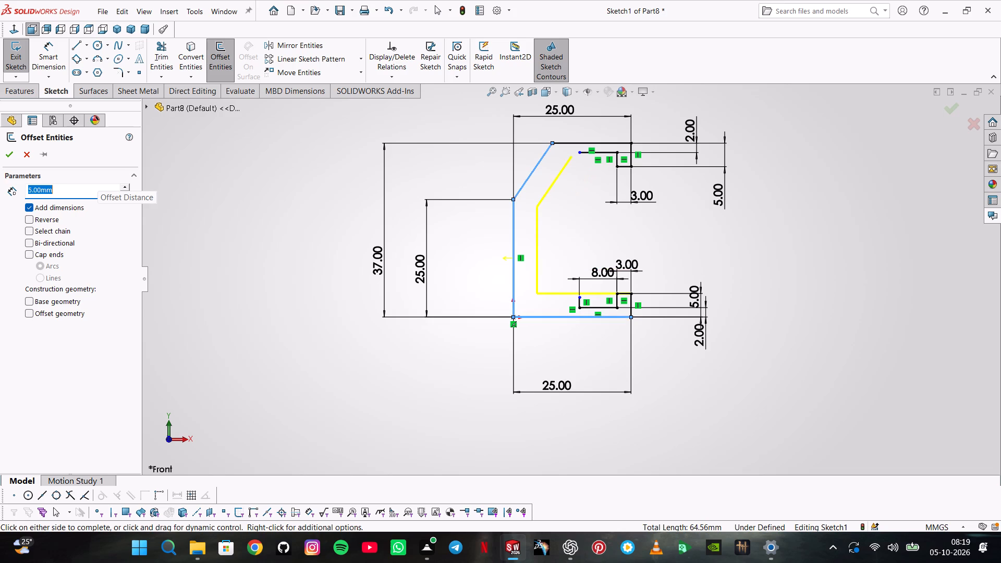
key("Return")
key("Escape")
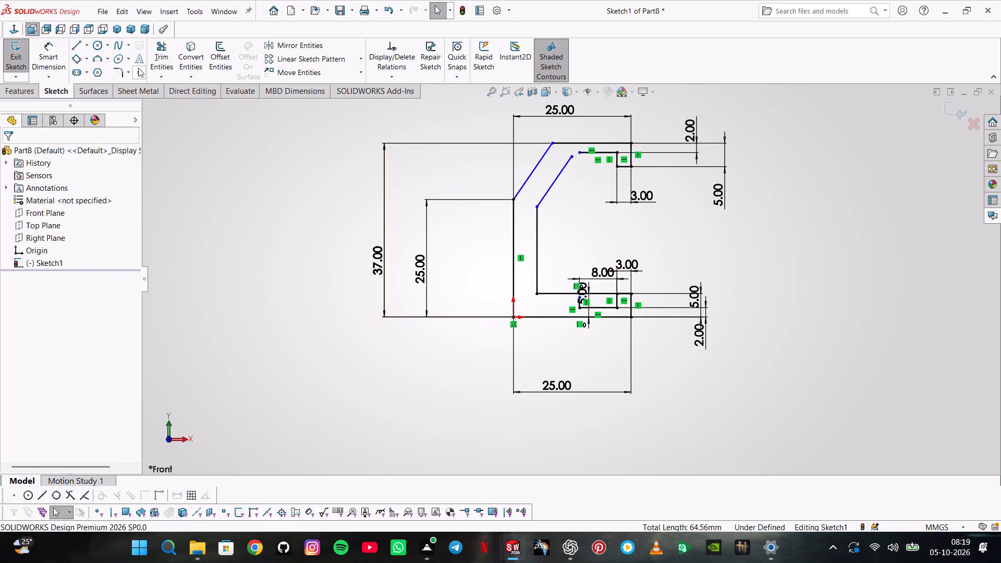
Trim away the duplicate line segment overlapping the top of the lower lip.
left_click(169, 50)
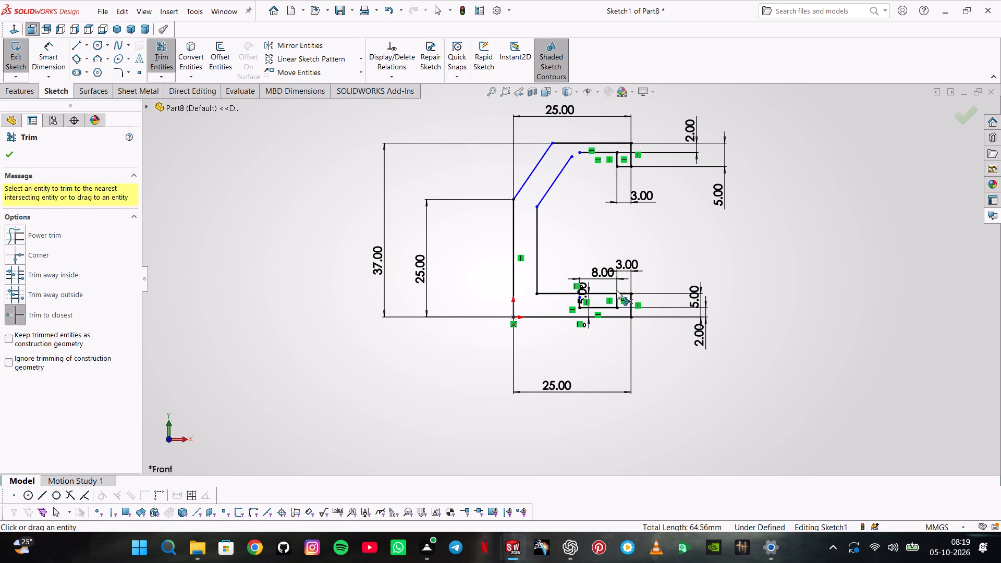
left_click(622, 292)
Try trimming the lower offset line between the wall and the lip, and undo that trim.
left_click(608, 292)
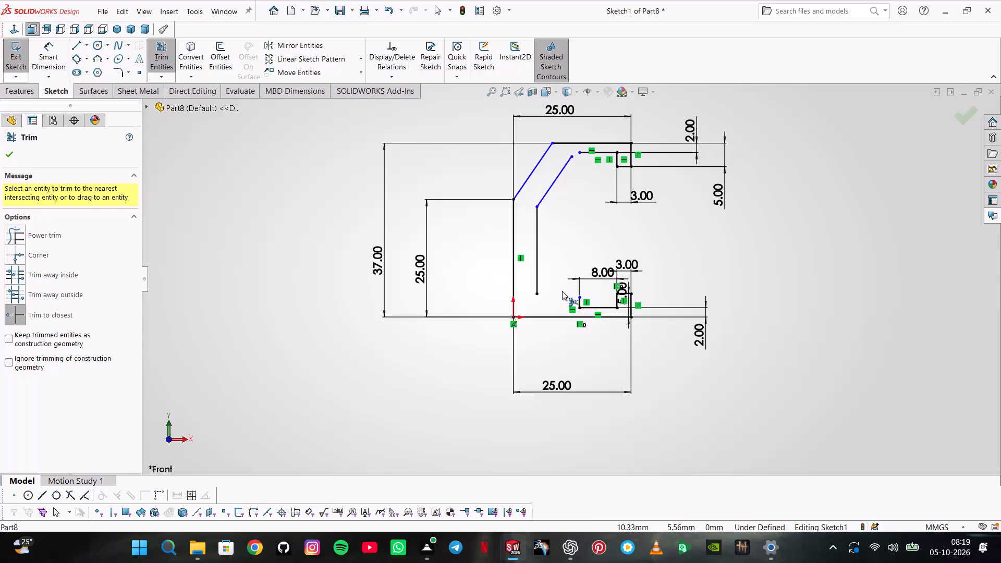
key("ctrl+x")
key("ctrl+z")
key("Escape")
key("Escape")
Attach the open upper endpoint of the lower notch's inner vertical side to the horizontal offset line.
scroll(589, 298, "down", 4)
key("Escape")
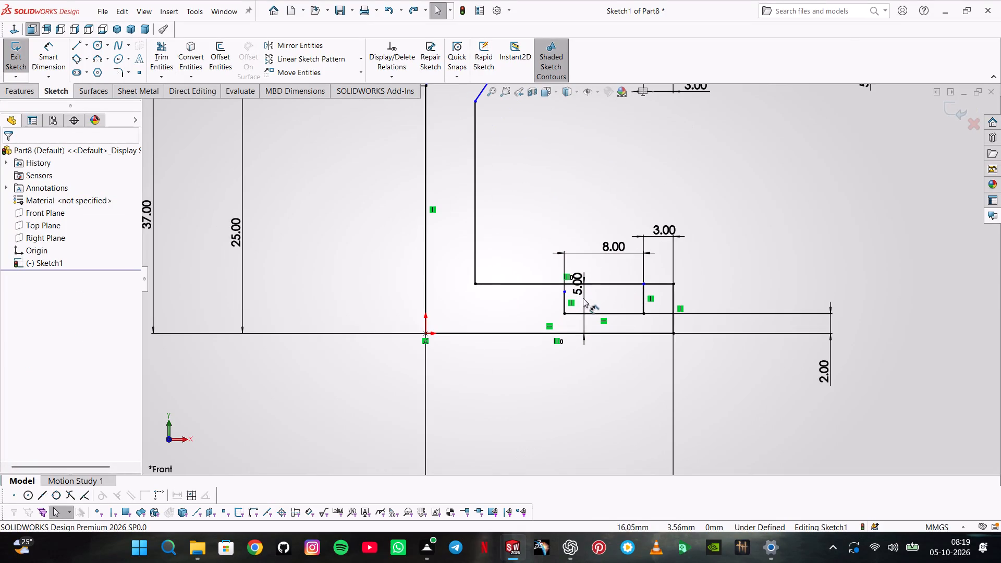
left_click(563, 291)
left_click(561, 284, "ctrl")
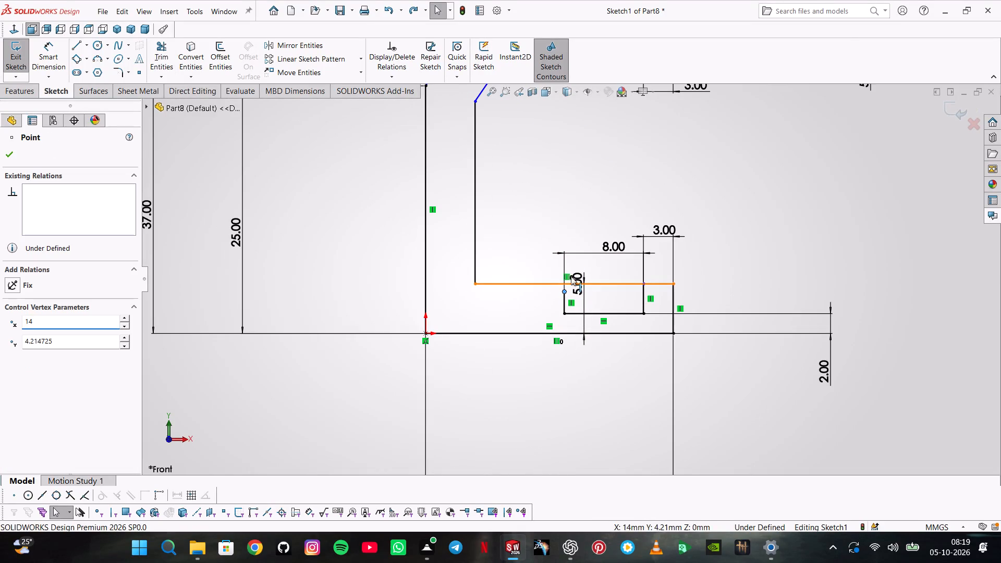
left_click(608, 242)
key("Escape")
left_click(572, 237)
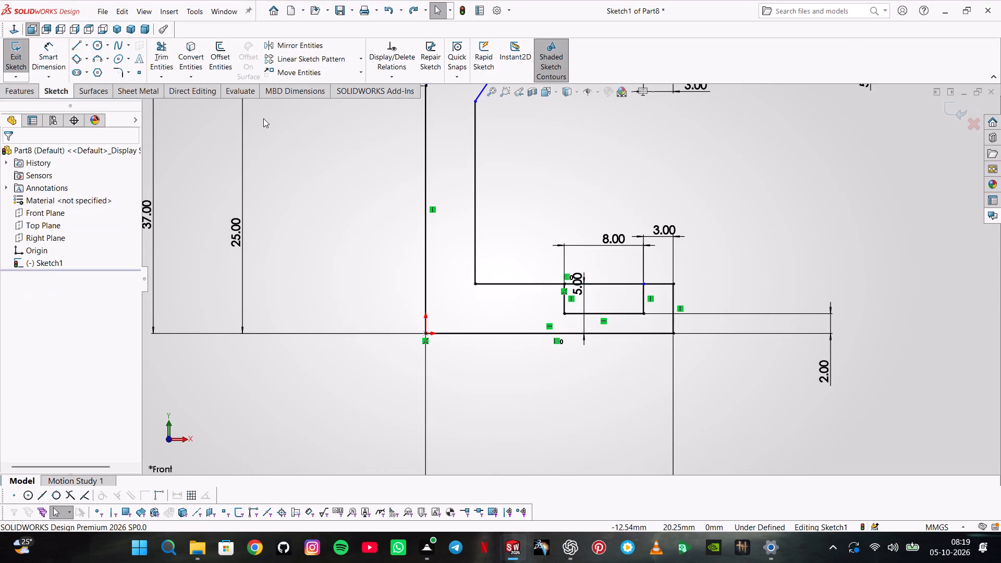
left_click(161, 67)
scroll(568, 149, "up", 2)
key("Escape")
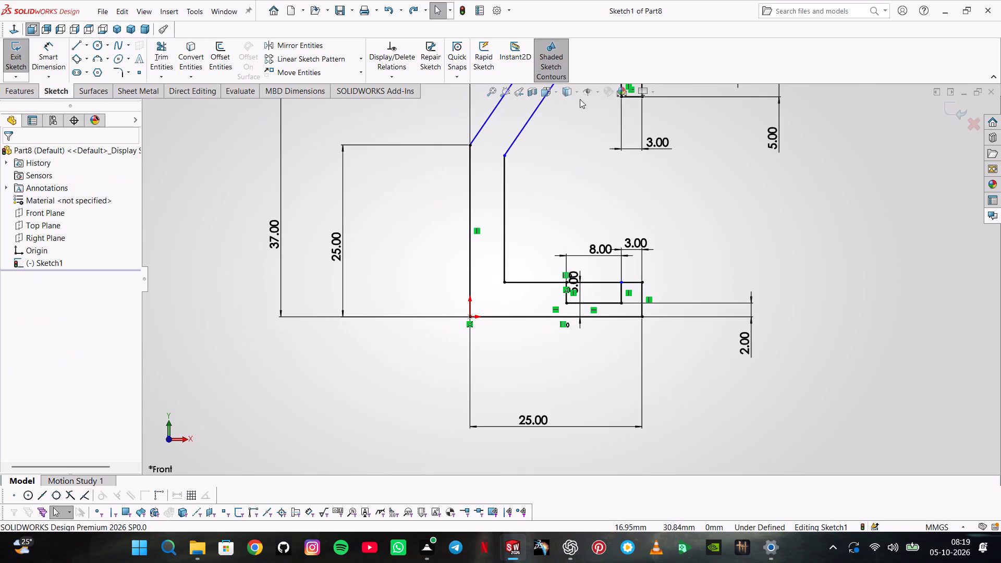
Offset the profile's top edge 5 mm downward into the upper arm.
scroll(573, 94, "down", 3)
scroll(579, 111, "up", 3)
scroll(579, 111, "down", 4)
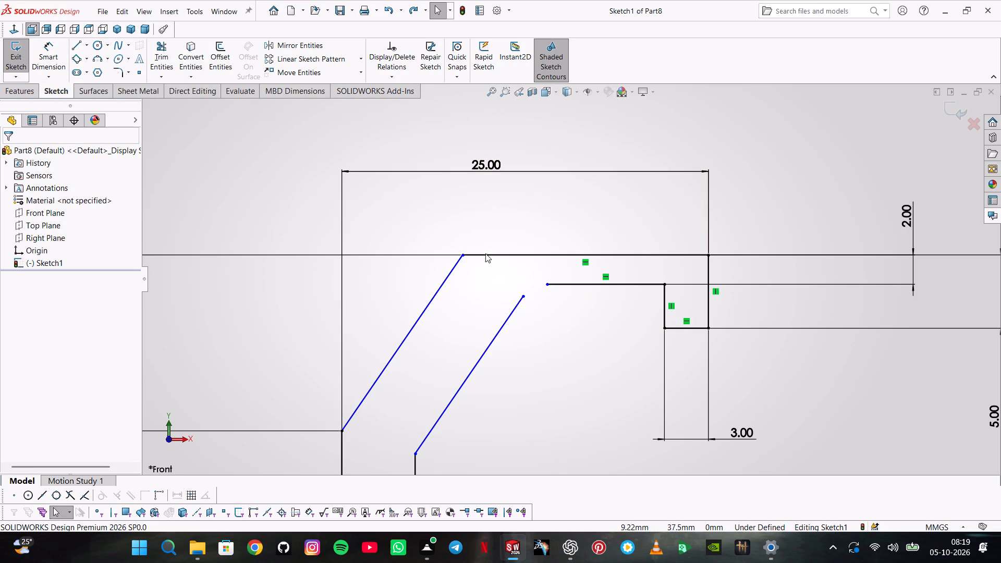
left_click(504, 258)
left_click(220, 48)
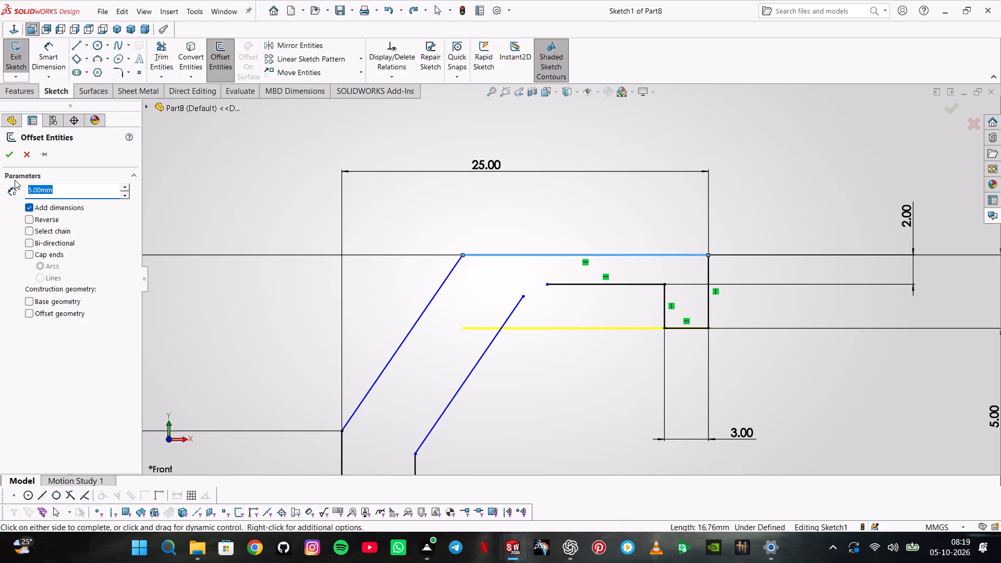
left_click(7, 160)
key("Escape")
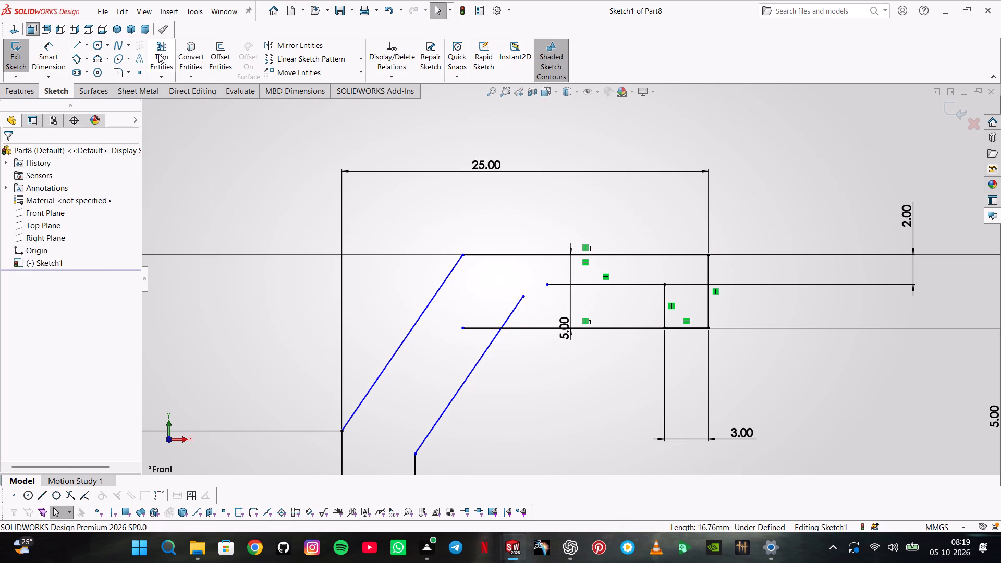
Trim the overshooting ends of the upper horizontal and slanted offset lines so they meet at a corner.
left_click(158, 54)
left_click(484, 324)
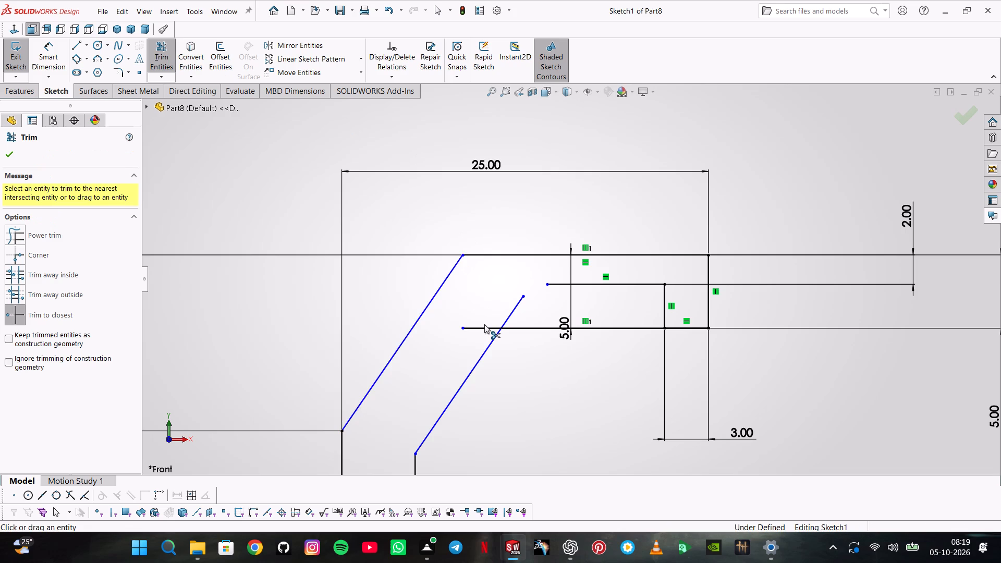
left_click(485, 326)
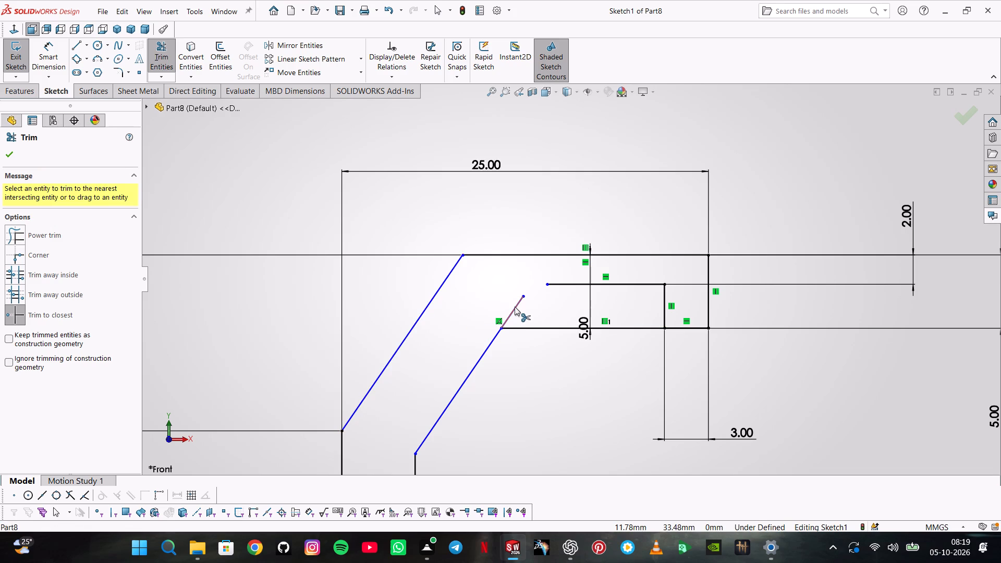
left_click(515, 307)
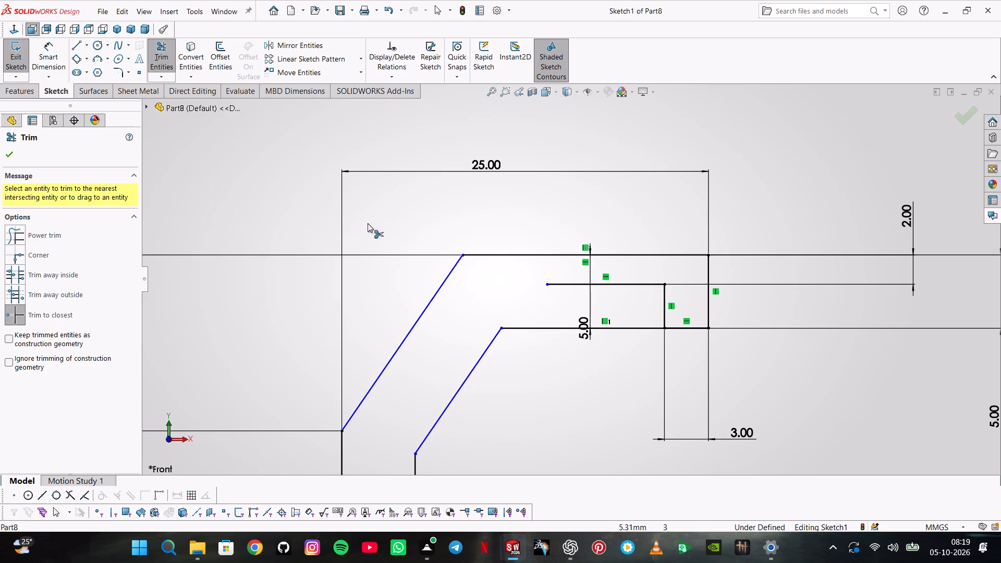
Draw a 3 mm vertical line from the open end of the upper notch's horizontal edge down to the arm's lower edge.
left_click(74, 50)
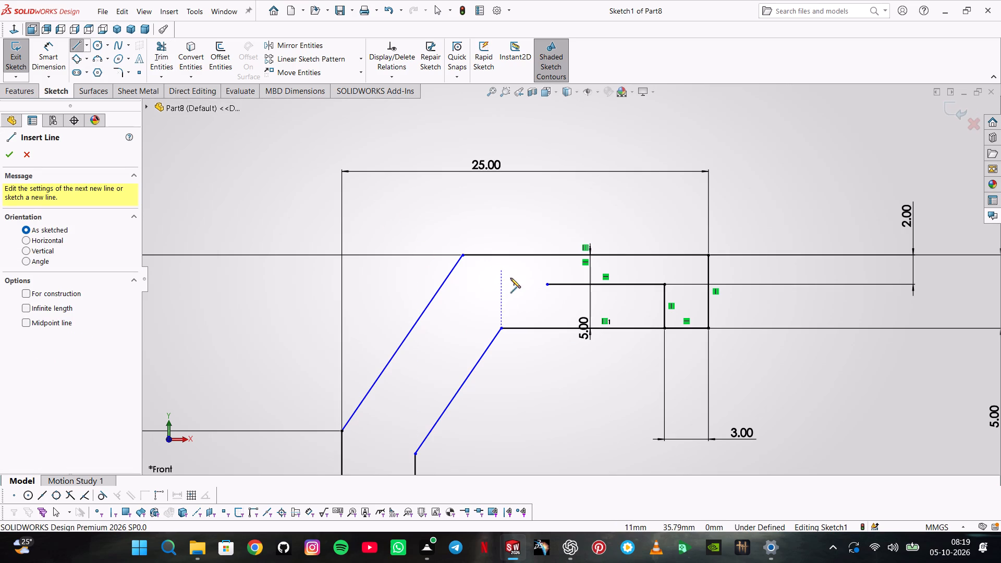
left_click(546, 282)
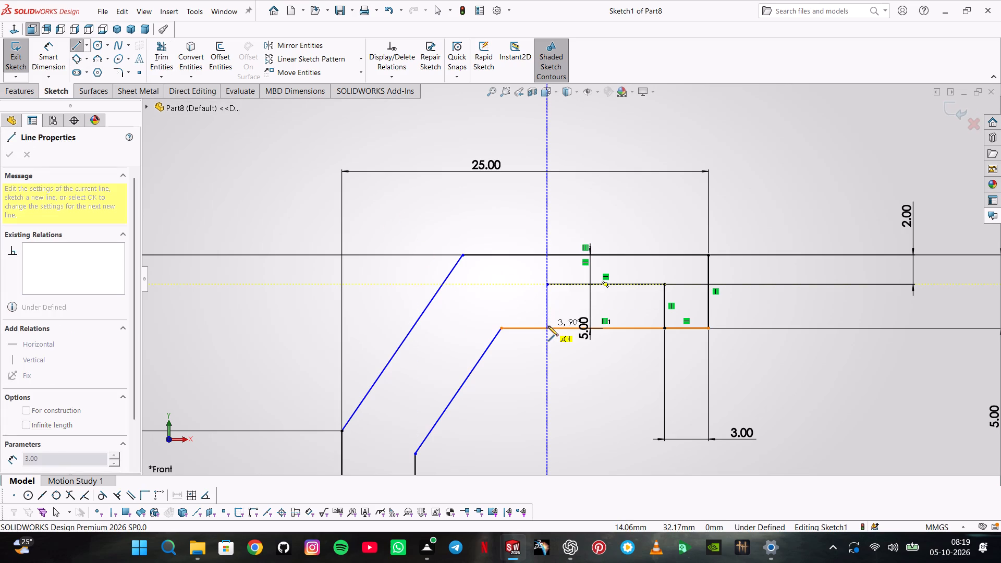
left_click(547, 327)
key("Escape")
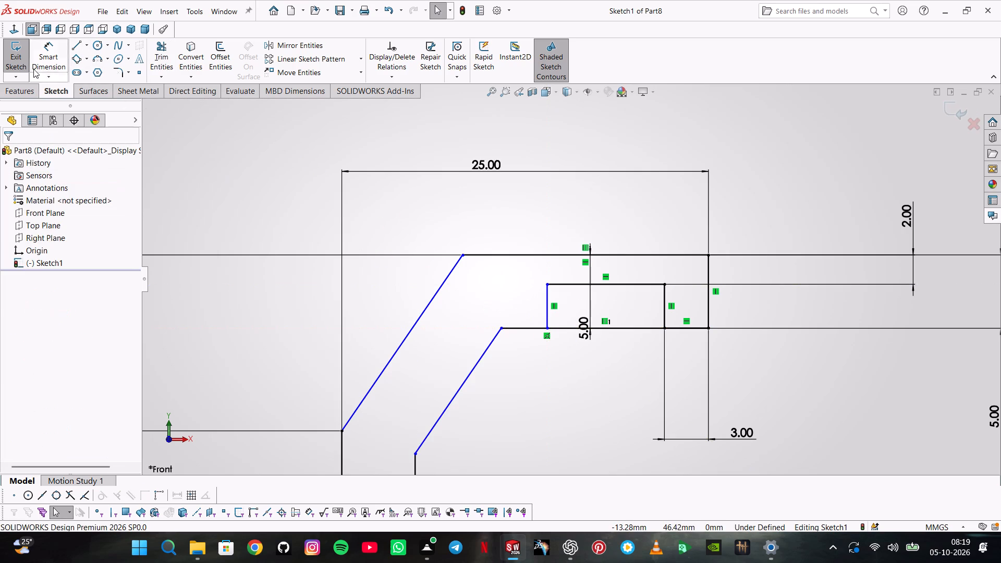
Trim away the segment of the upper arm's lower edge that spans the notch opening, keeping the end lip.
left_click(152, 64)
left_click(671, 327)
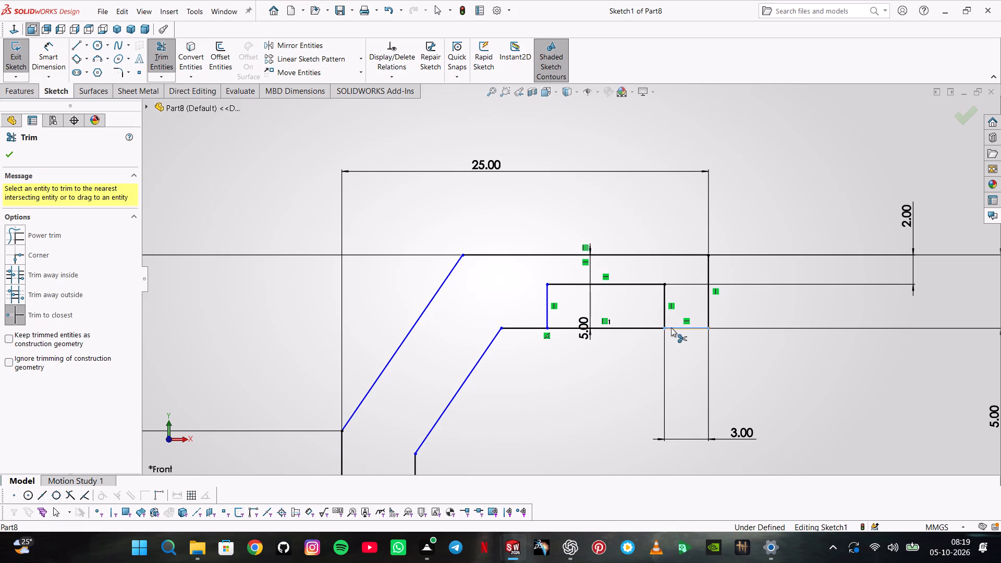
left_click(649, 327)
scroll(604, 325, "up", 5)
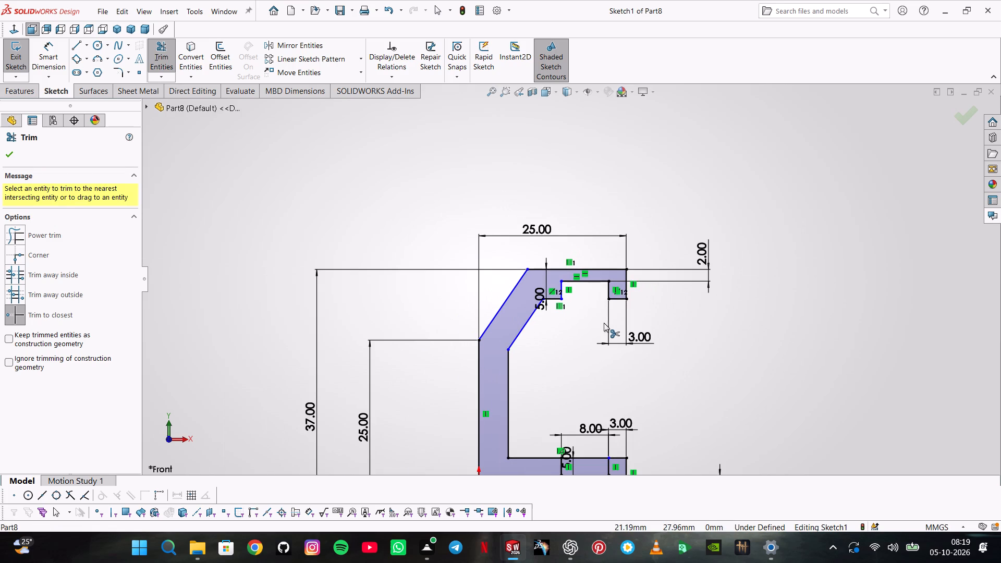
key("Escape")
Trim away the segment of the lower arm's top edge that closes off the lower notch.
left_click(59, 51)
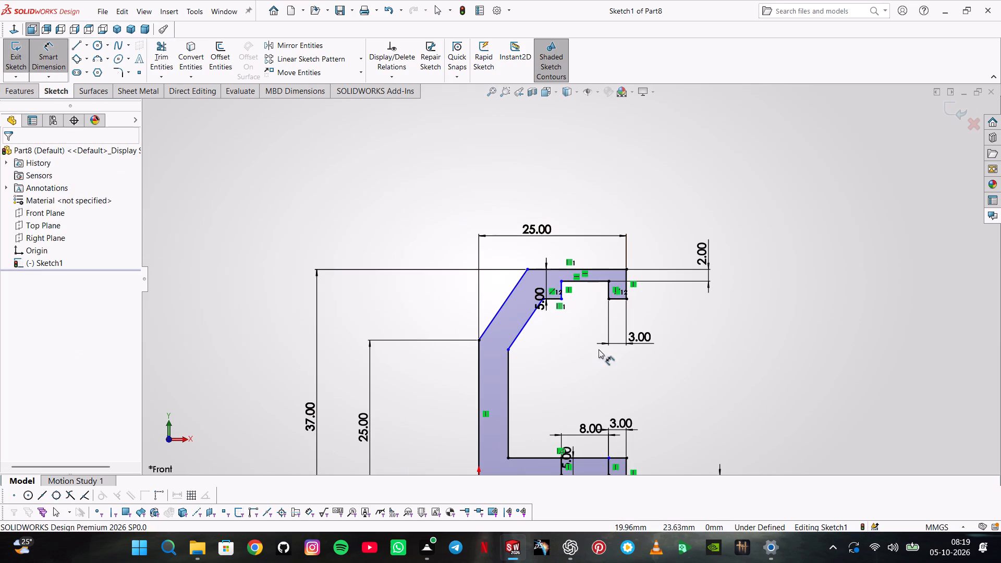
scroll(543, 408, "up", 2)
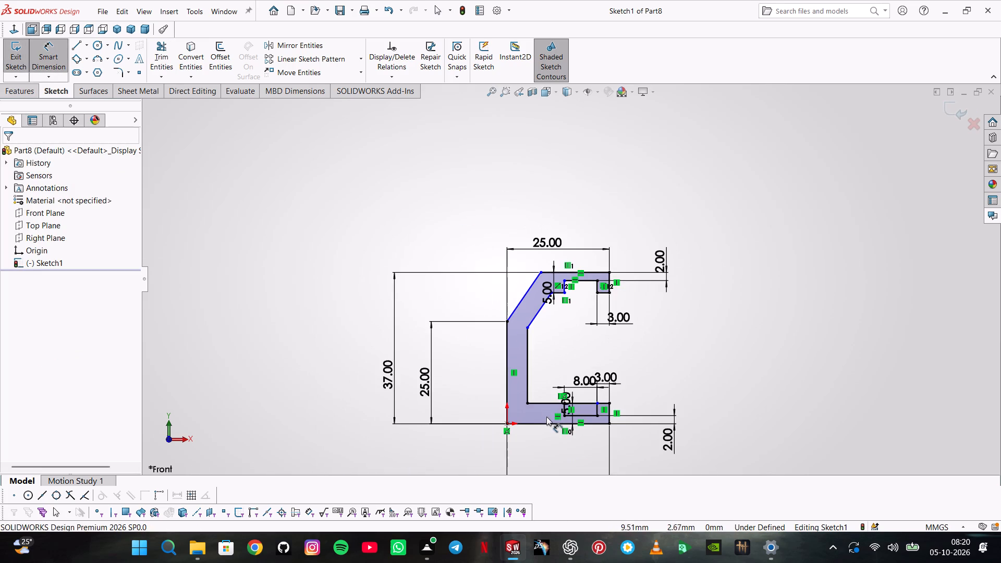
scroll(558, 410, "down", 5)
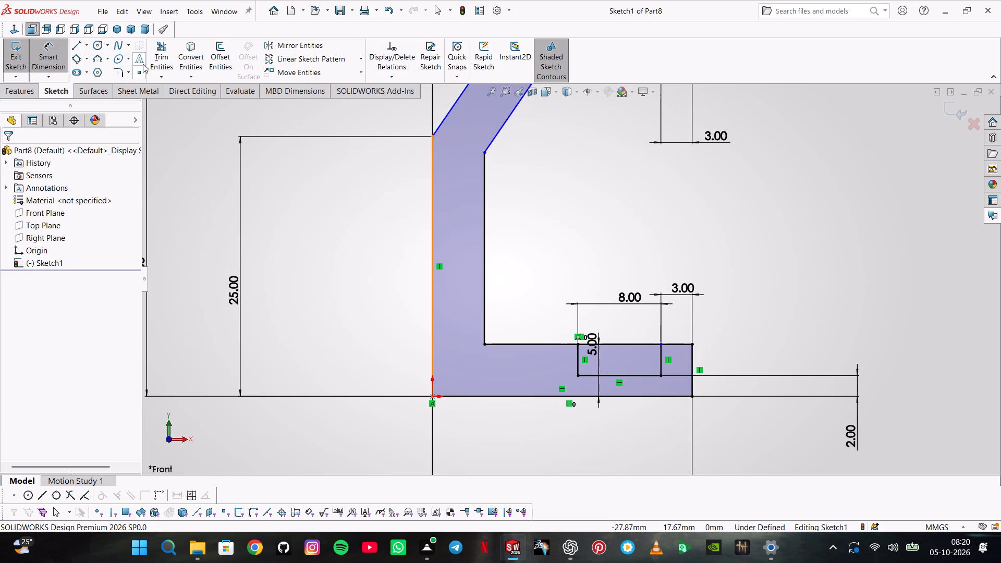
left_click(155, 55)
left_click(617, 342)
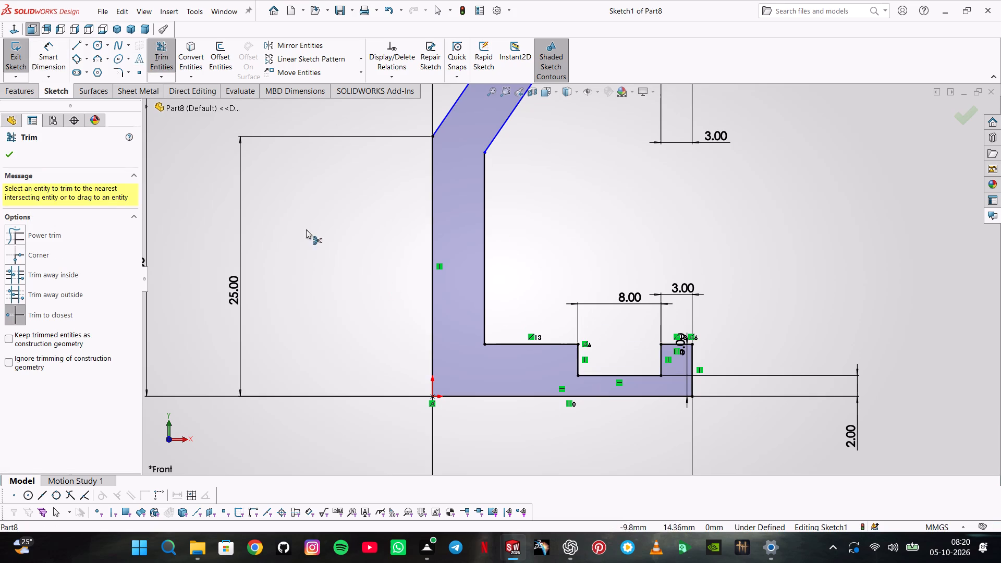
Move the lower arm's 5 mm thickness dimension out of the profile to beside its open end.
left_click(41, 51)
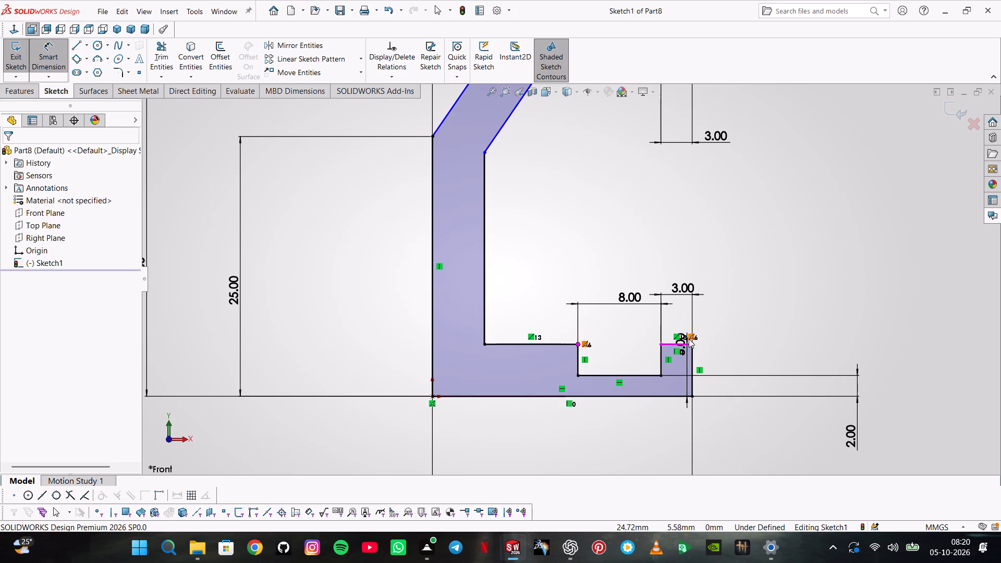
left_click(670, 344)
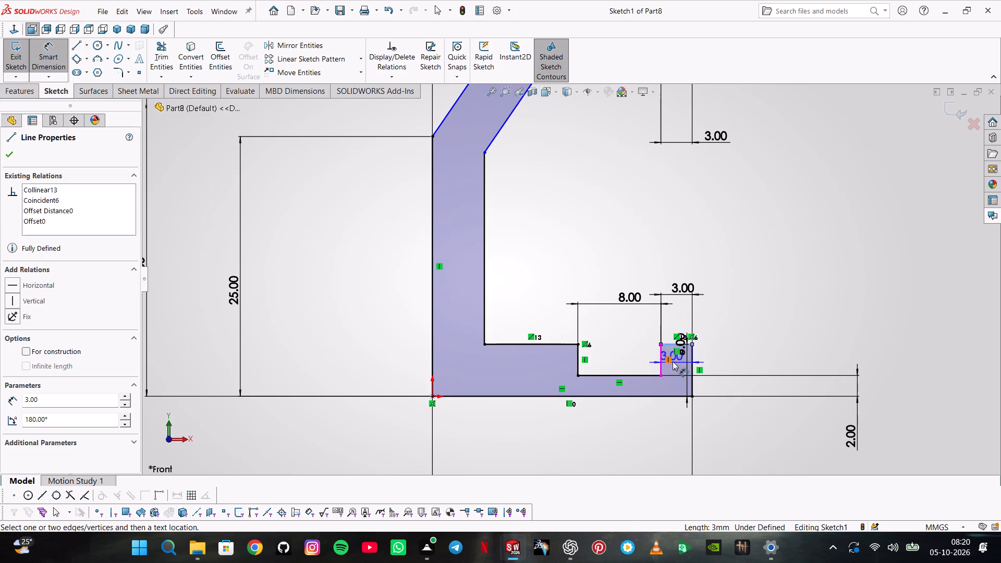
key("Escape")
left_click_drag(683, 349, 790, 338)
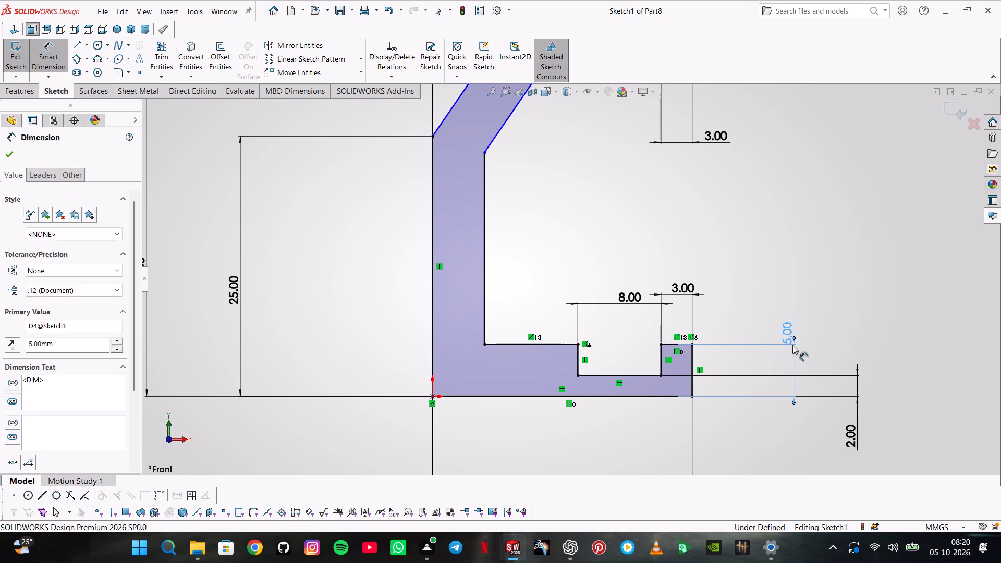
left_click(792, 345)
Rearrange the upper arm's 5, 2 and 3 mm dimensions and the lower arm's 2 mm dimension close beside the profile's open ends.
scroll(476, 216, "up", 2)
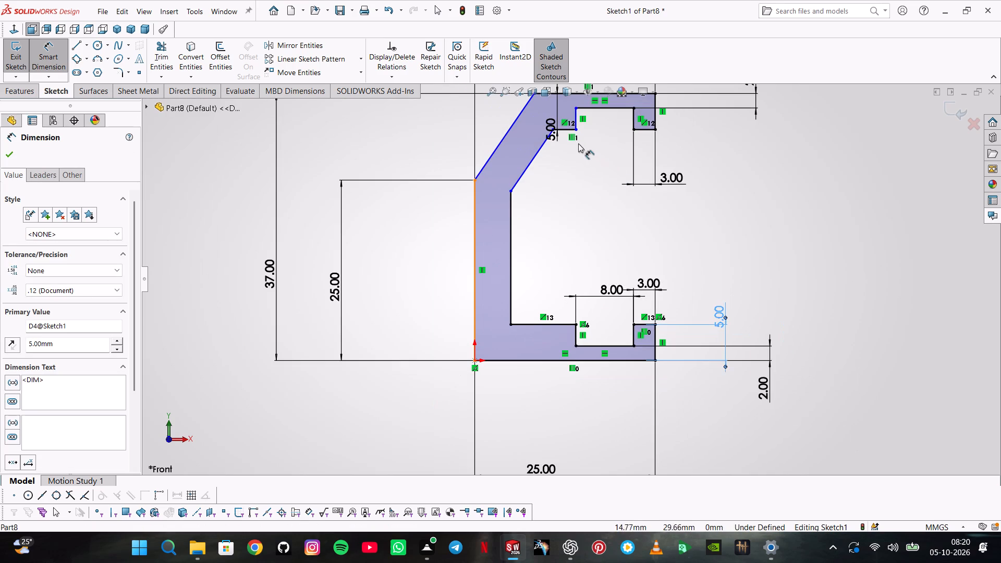
left_click_drag(555, 124, 733, 110)
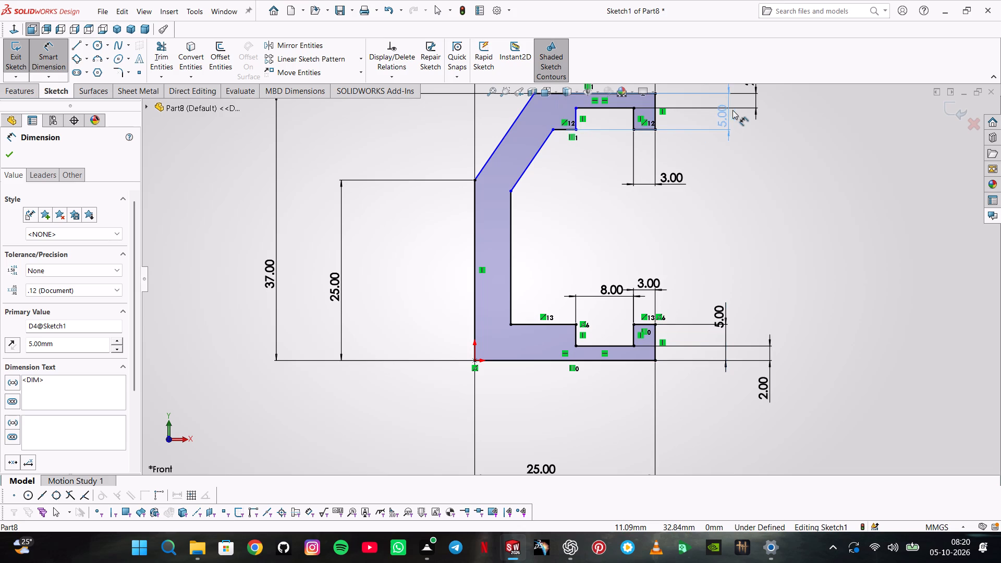
left_click_drag(733, 110, 782, 112)
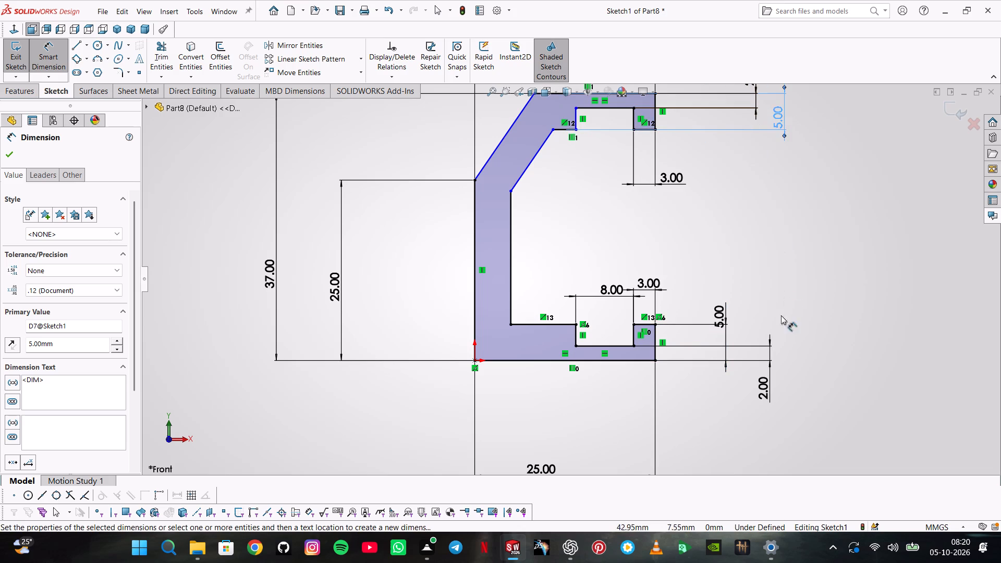
left_click_drag(768, 359, 685, 369)
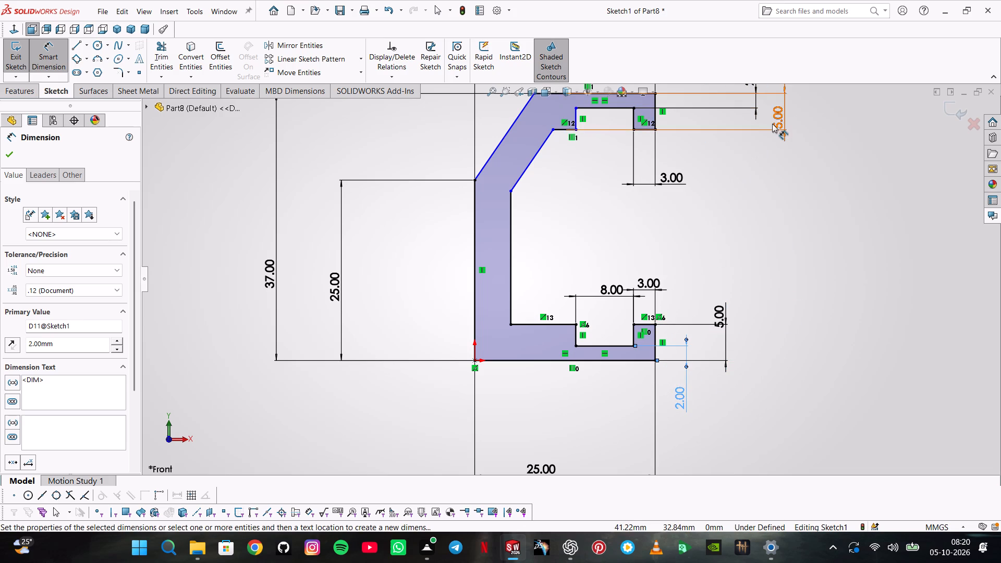
left_click(772, 124)
left_click_drag(756, 100, 693, 115)
left_click_drag(778, 112, 694, 129)
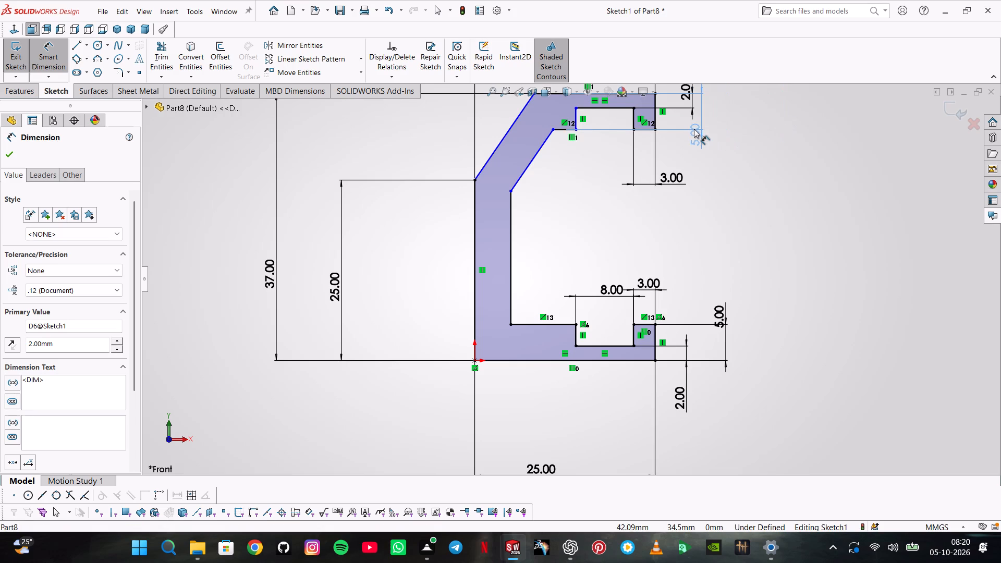
left_click_drag(694, 129, 707, 138)
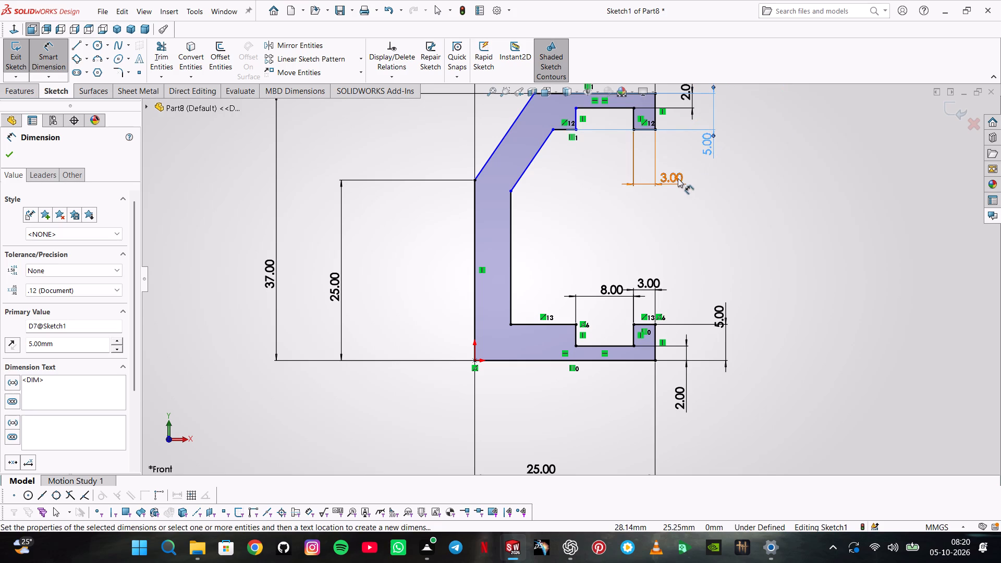
left_click_drag(678, 178, 676, 157)
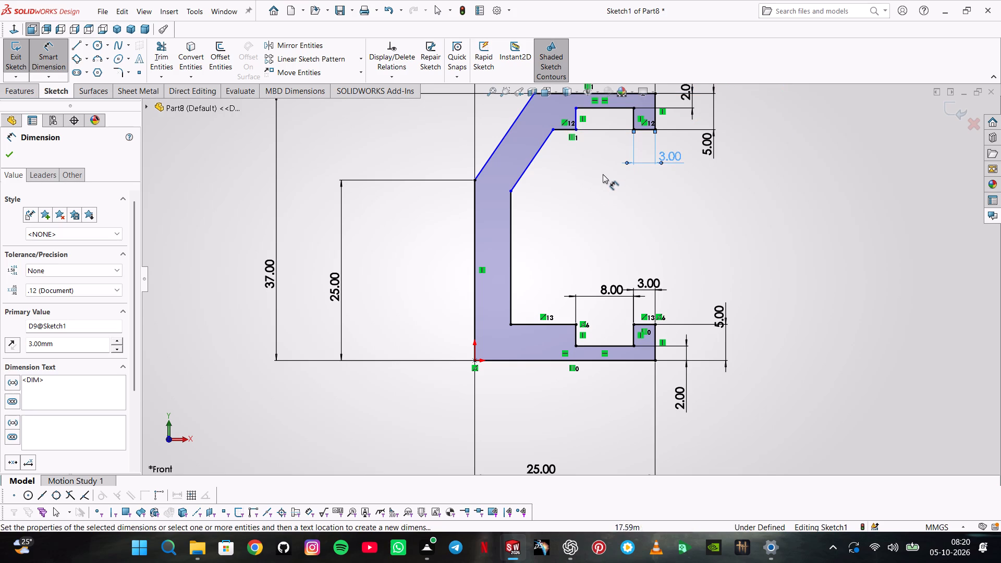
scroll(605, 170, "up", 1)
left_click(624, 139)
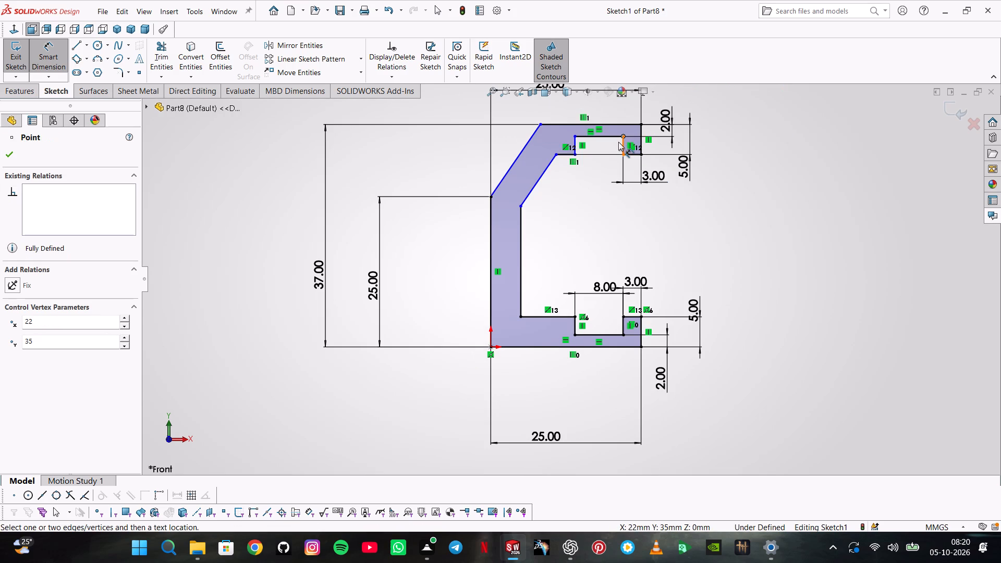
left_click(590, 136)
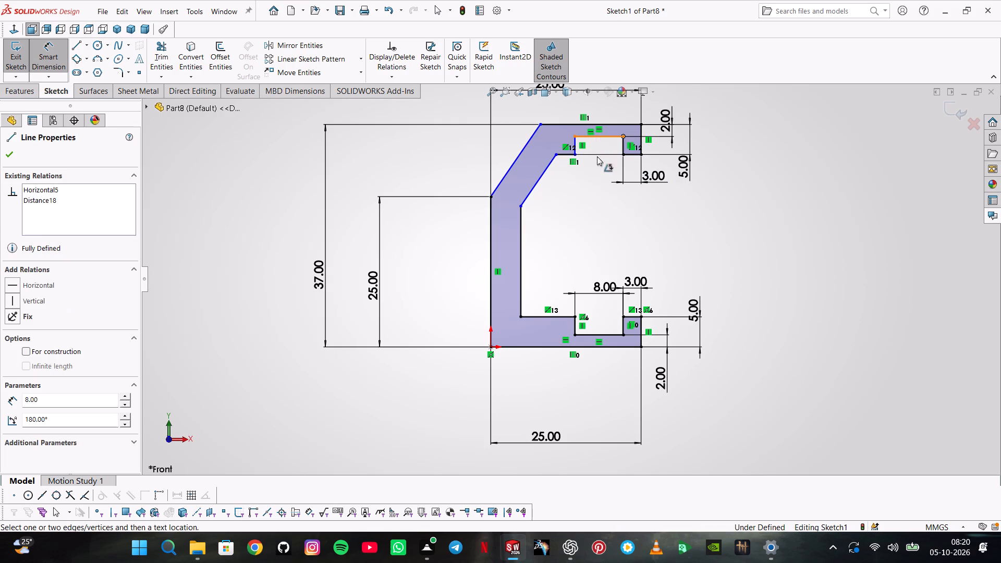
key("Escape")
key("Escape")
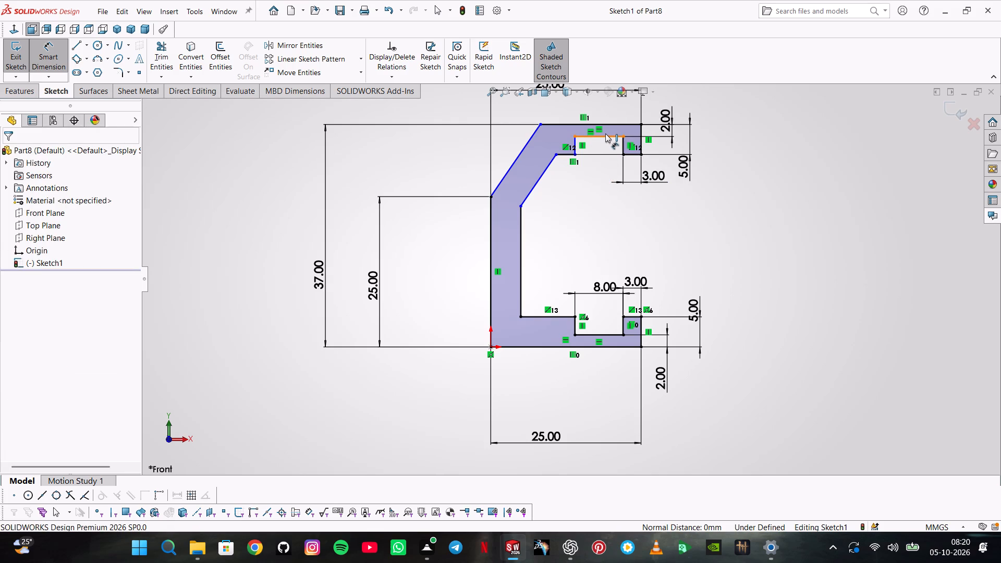
Dimension the upper notch's horizontal edge at 8 mm, placing the dimension below the notch.
left_click(609, 135)
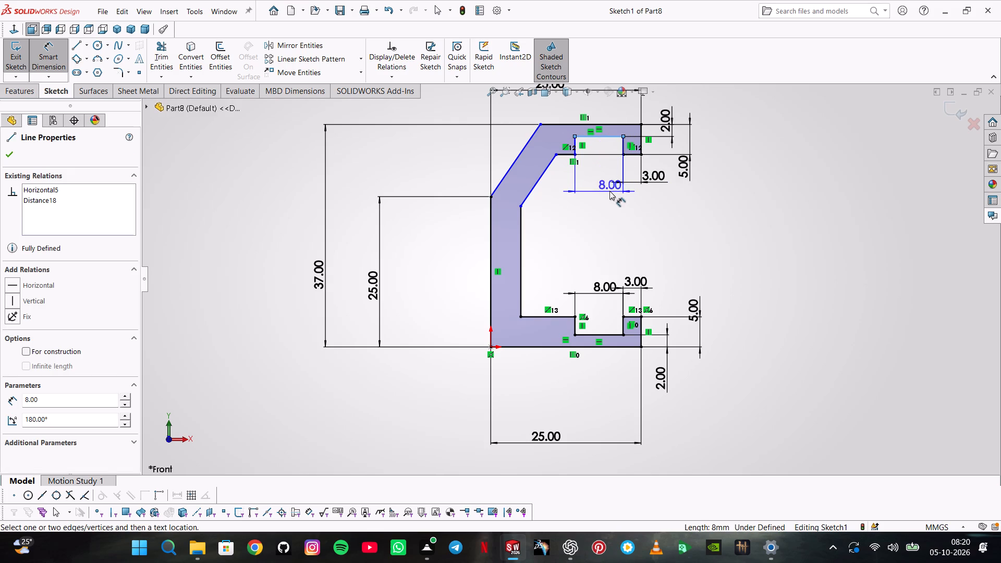
left_click(609, 190)
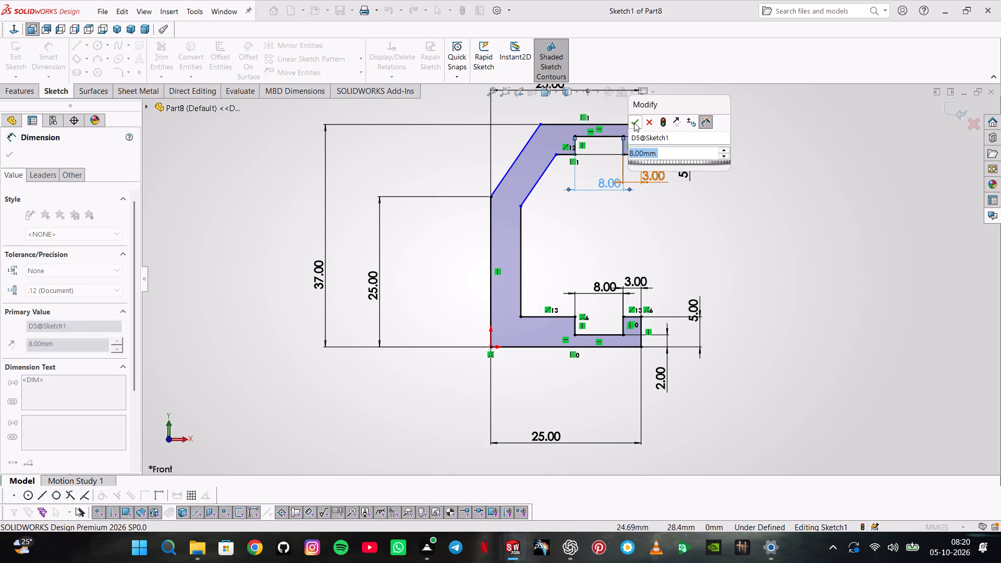
left_click(634, 123)
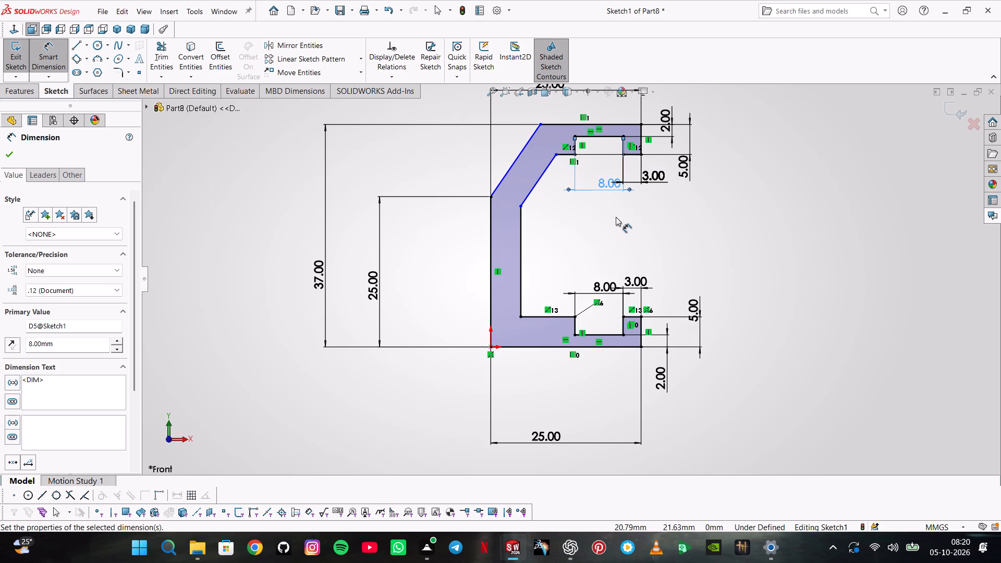
Apply 2 mm sketch fillets to the profile's three inner corners: both ends of the inner slanted line and the lower inside corner.
left_click(119, 70)
key("2")
key("Return")
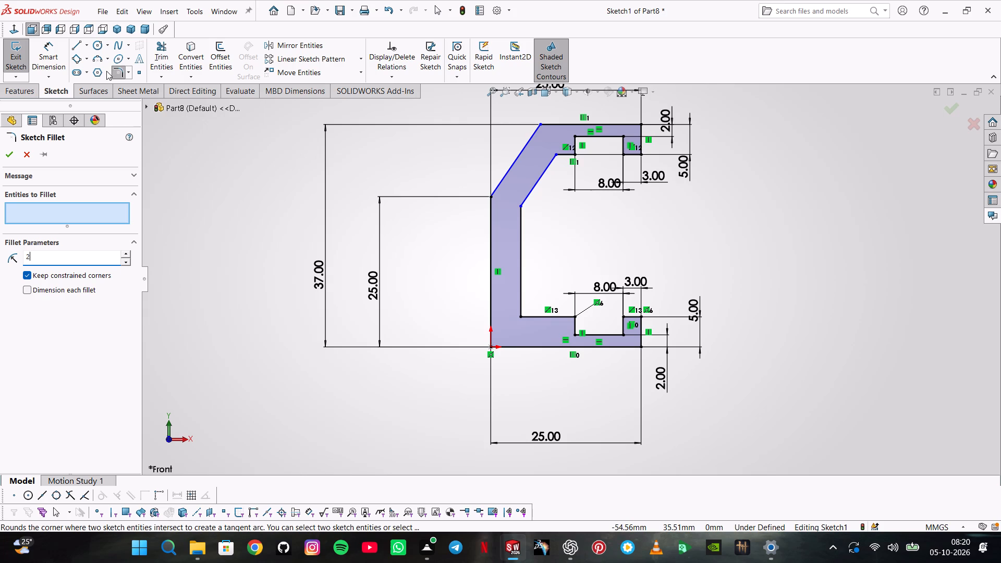
left_click(556, 153)
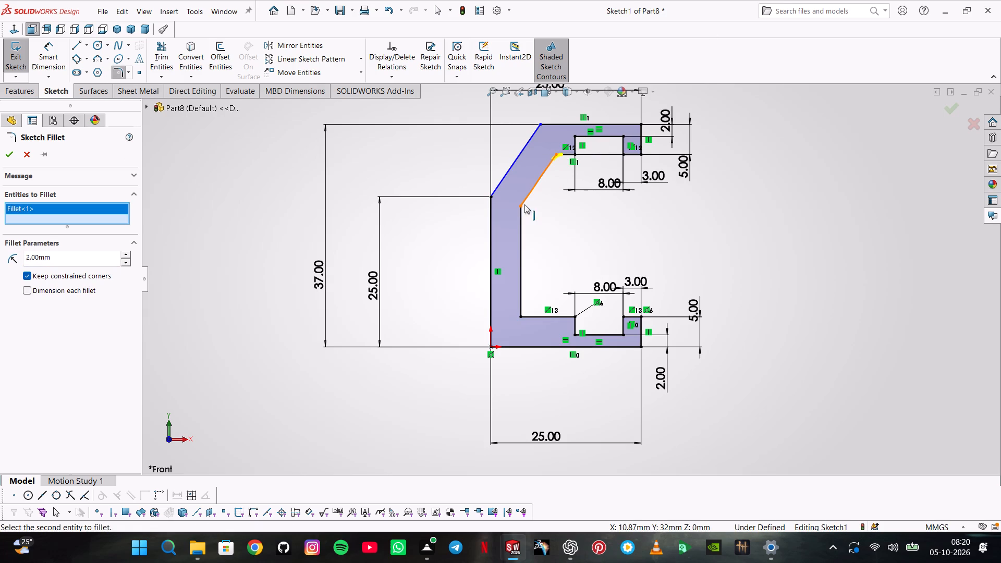
left_click(520, 206)
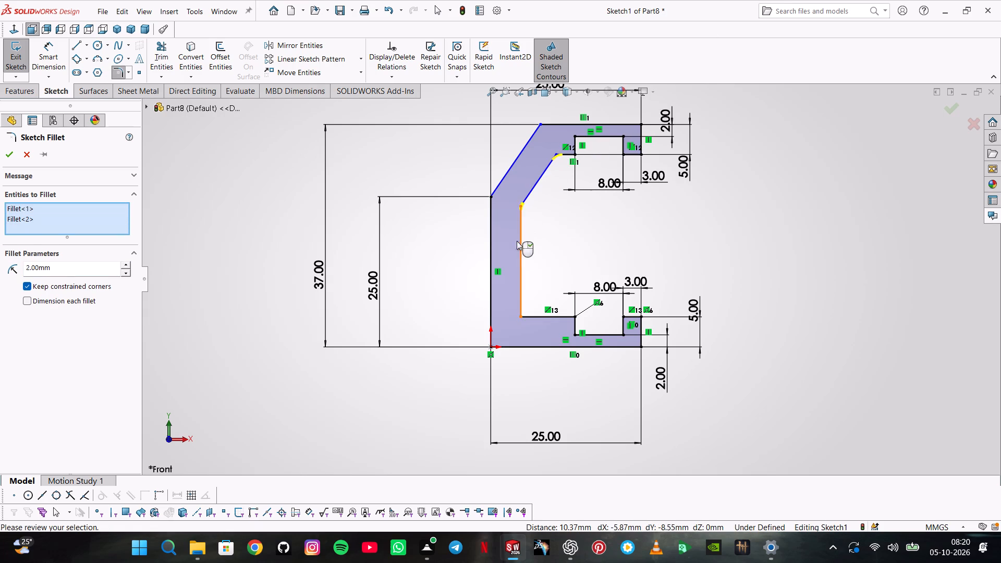
left_click(521, 317)
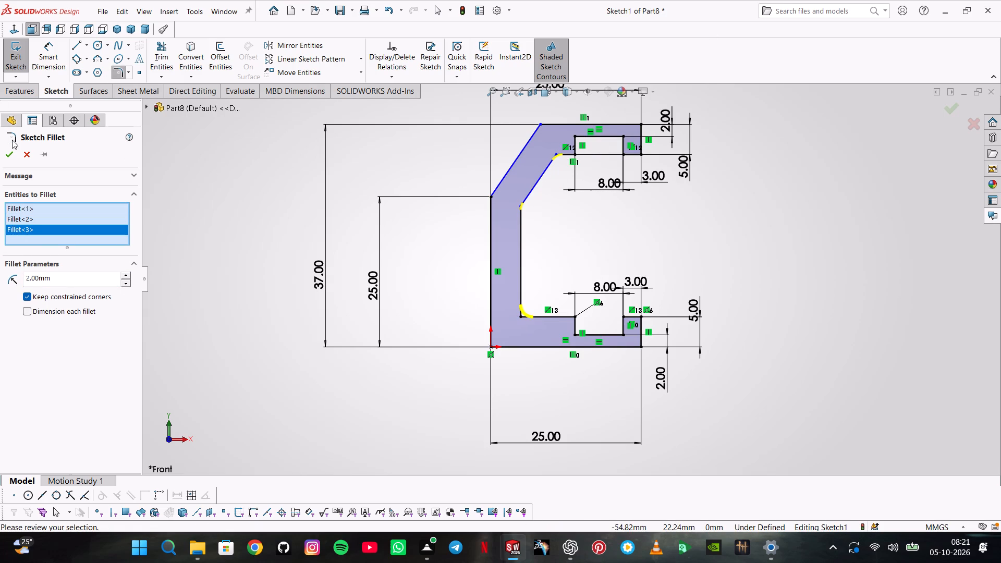
left_click(12, 163)
left_click(11, 156)
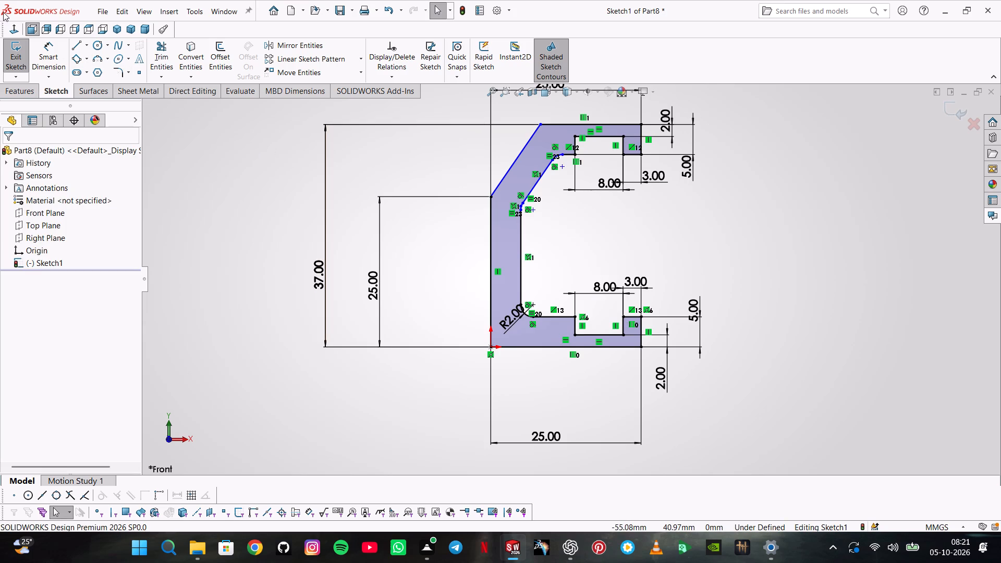
Extrude the C-shaped profile as a boss with the Mid Plane end condition and a depth of 10 mm.
left_click(20, 92)
left_click(52, 70)
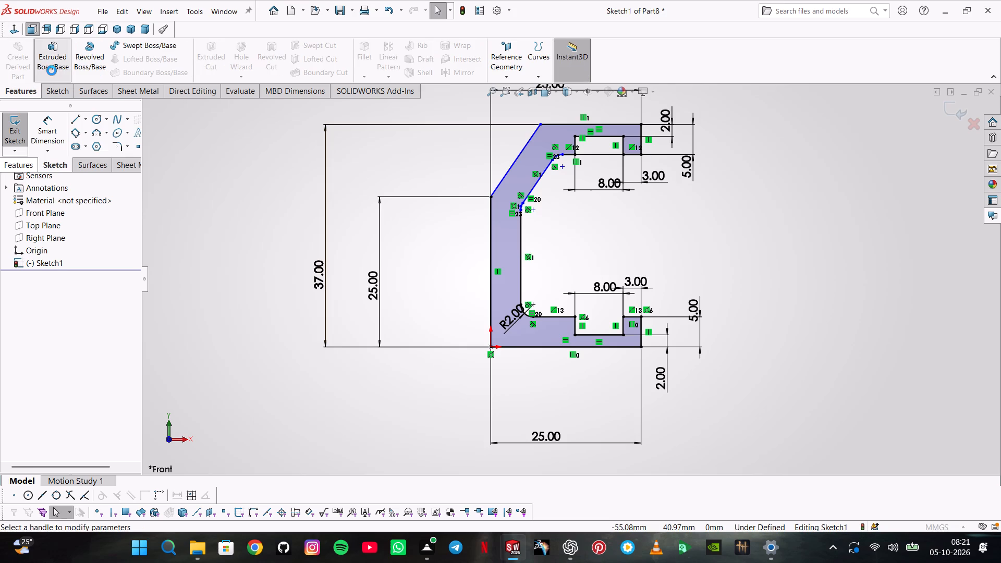
left_click(56, 221)
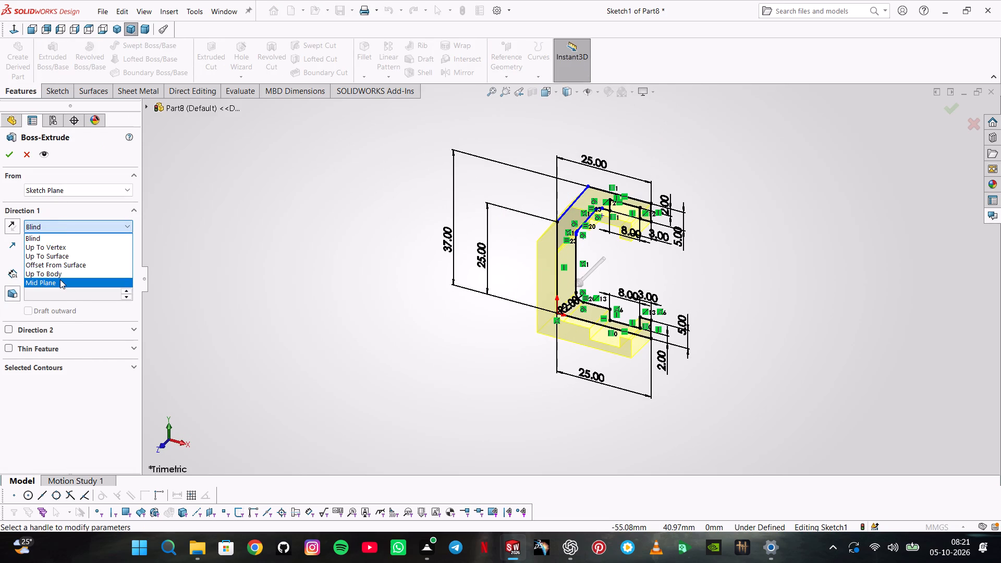
left_click(60, 279)
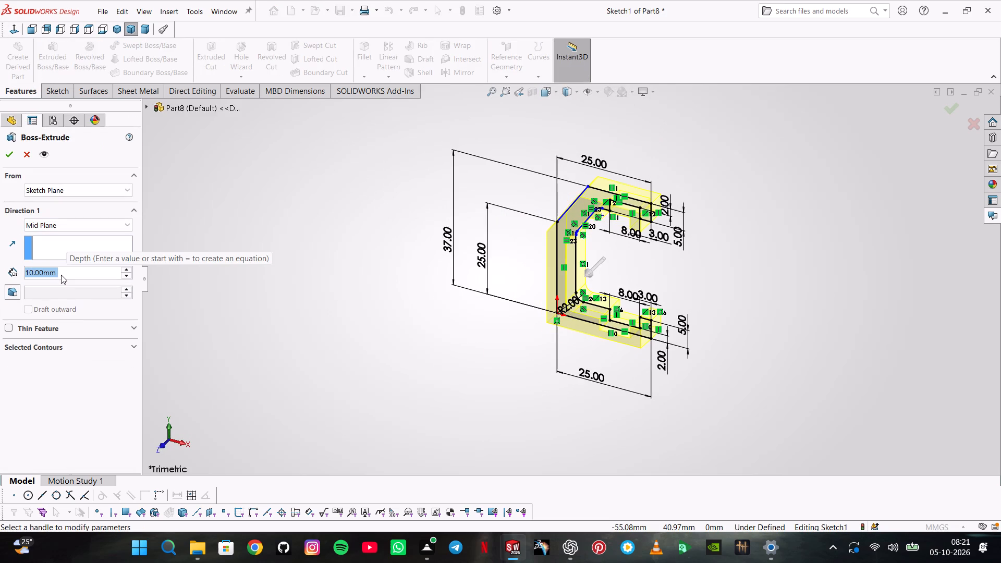
type("10")
key("Return")
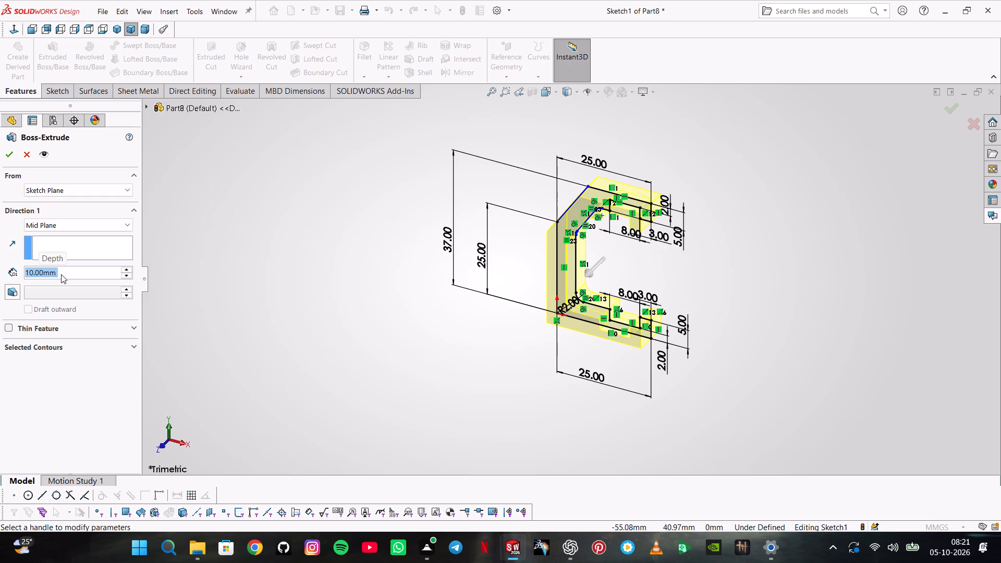
key("Return")
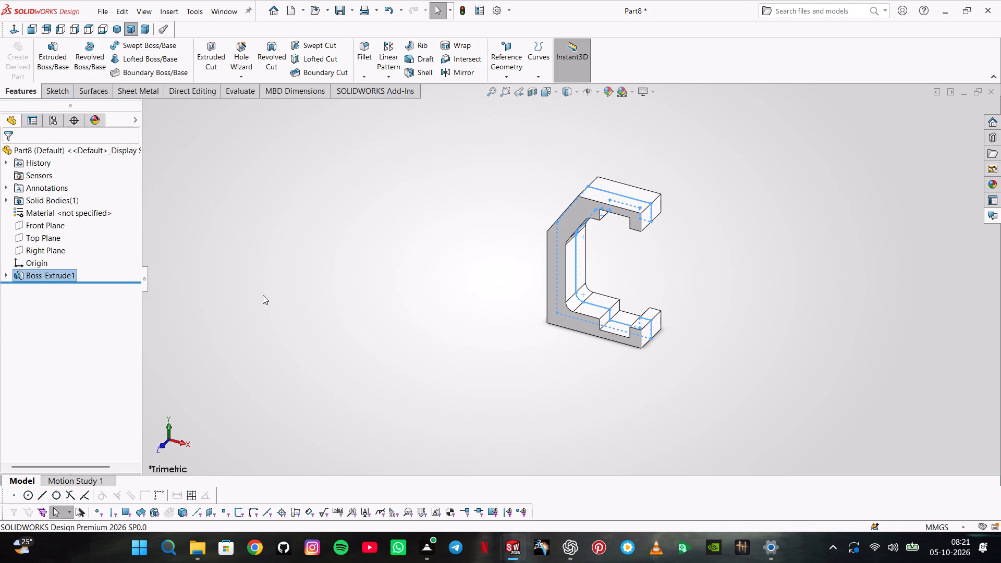
Sketch a 5 mm diameter circle on the C-profile's inner vertical face, centred across the part's thickness.
left_click(414, 315)
left_click(569, 274)
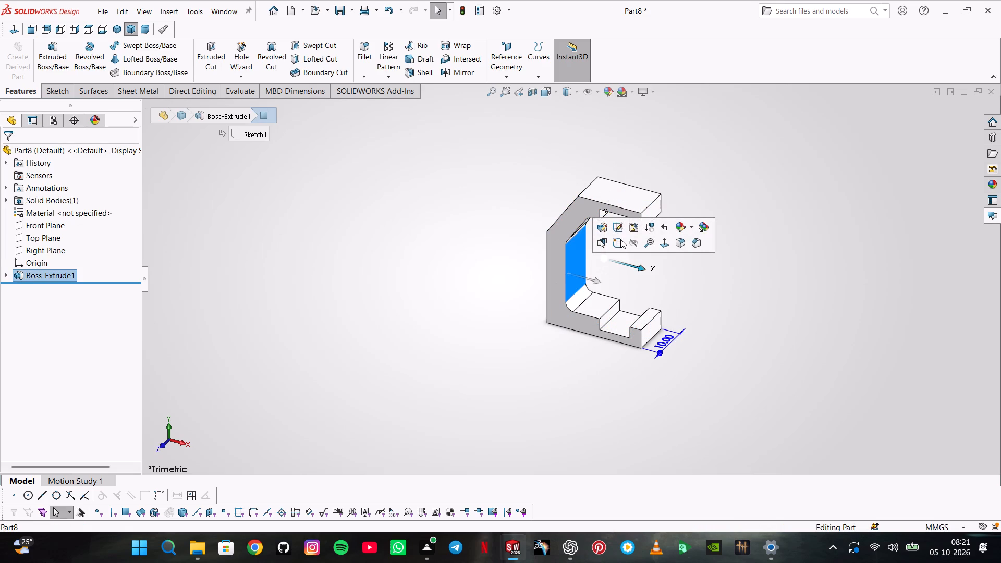
left_click(620, 239)
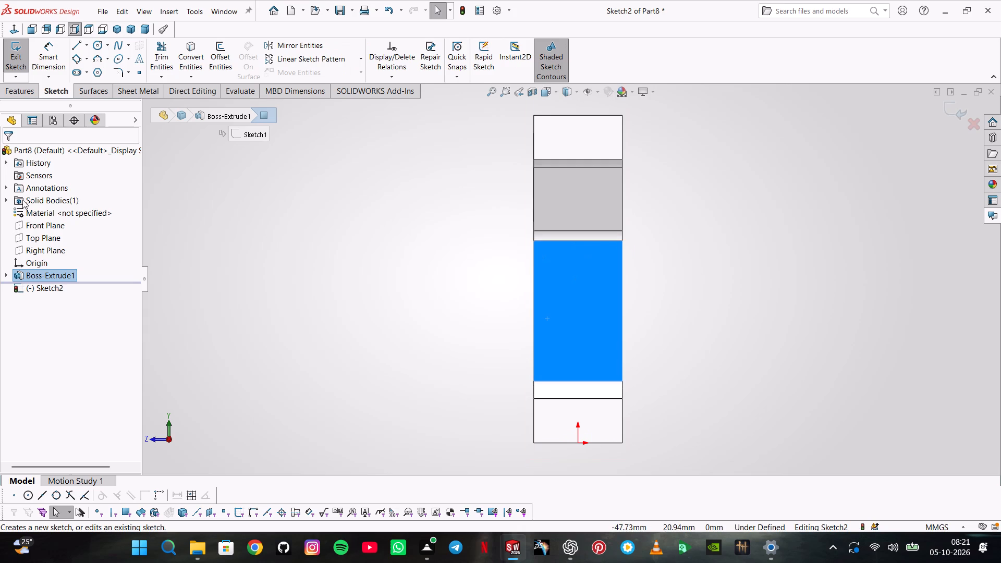
left_click(91, 42)
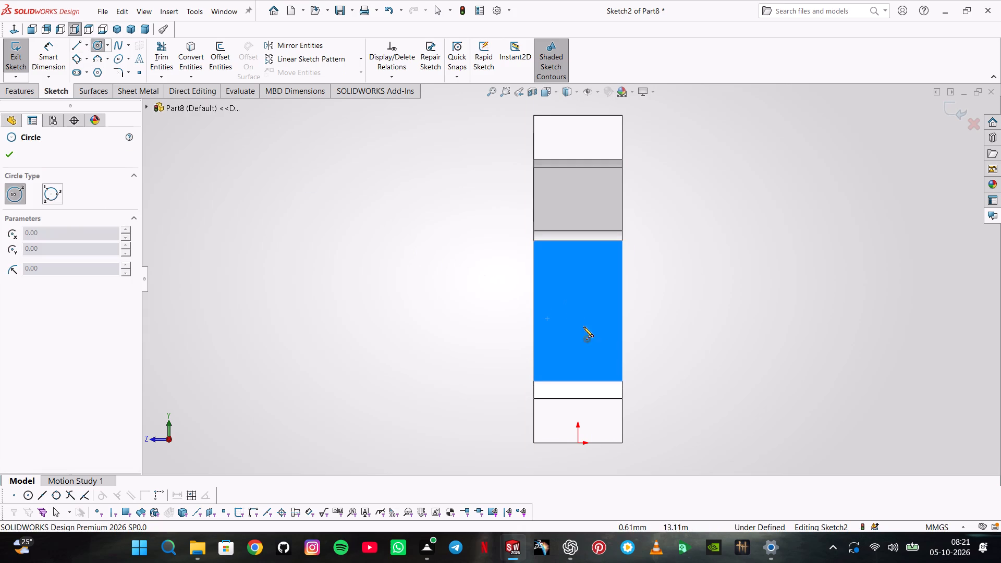
left_click(576, 343)
left_click(592, 313)
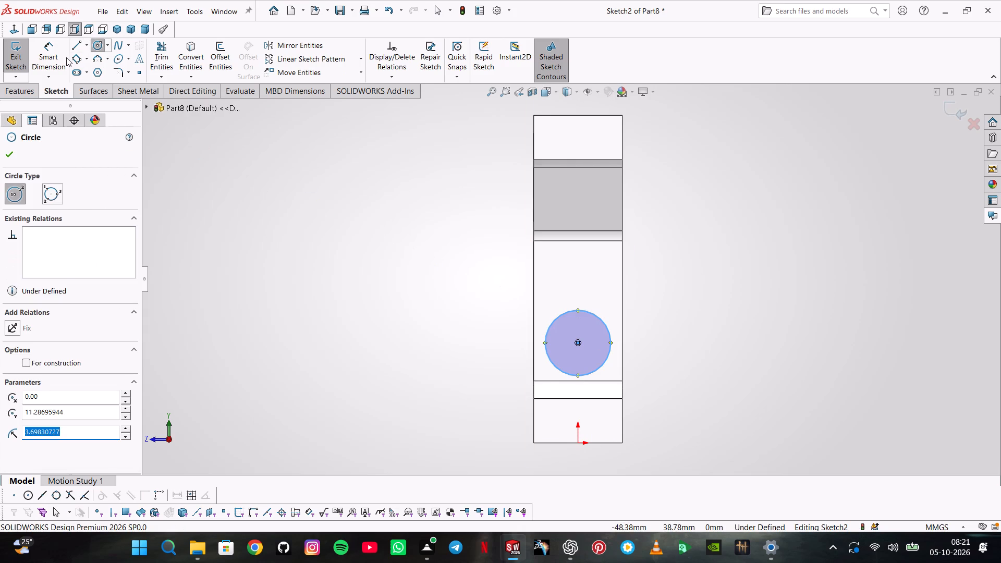
left_click(66, 57)
left_click(588, 310)
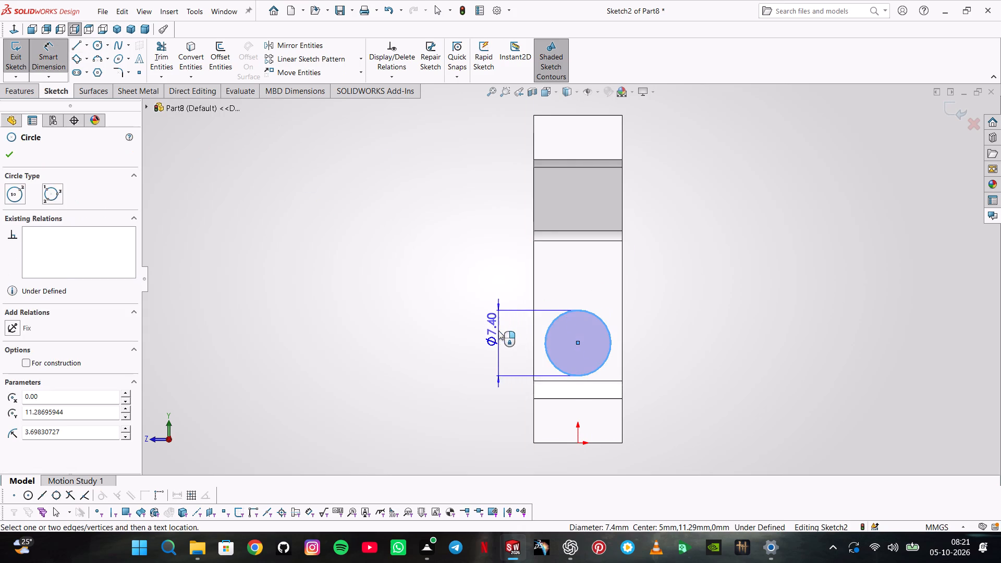
left_click(498, 331)
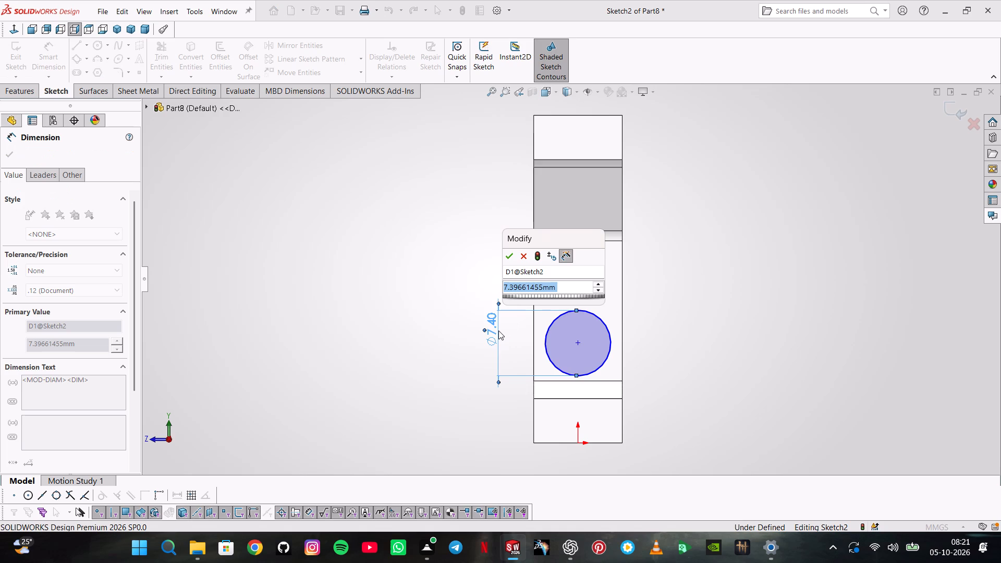
key("5")
key("Return")
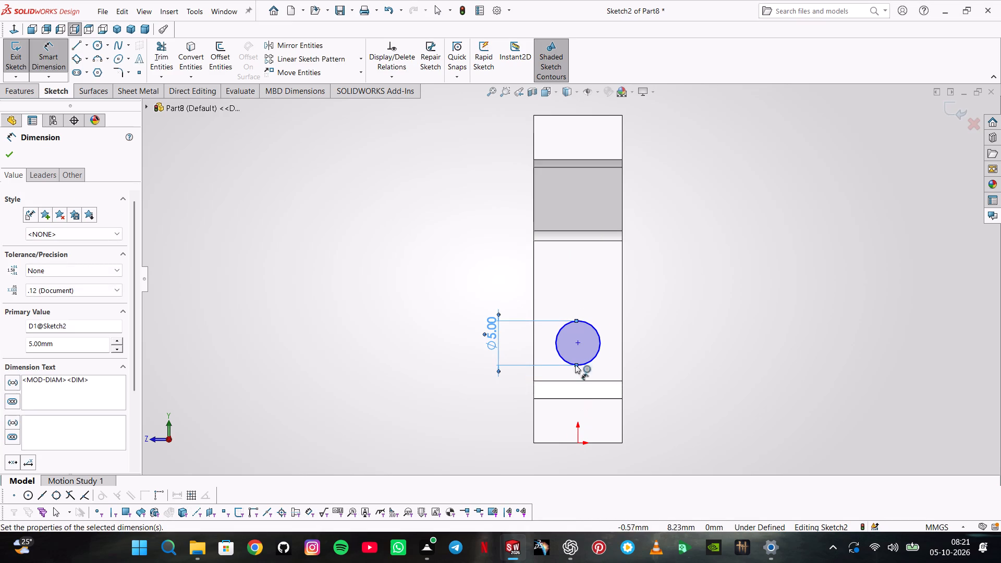
Dimension the circle's centre 12 mm above the part's bottom edge.
left_click(578, 344)
left_click(605, 445)
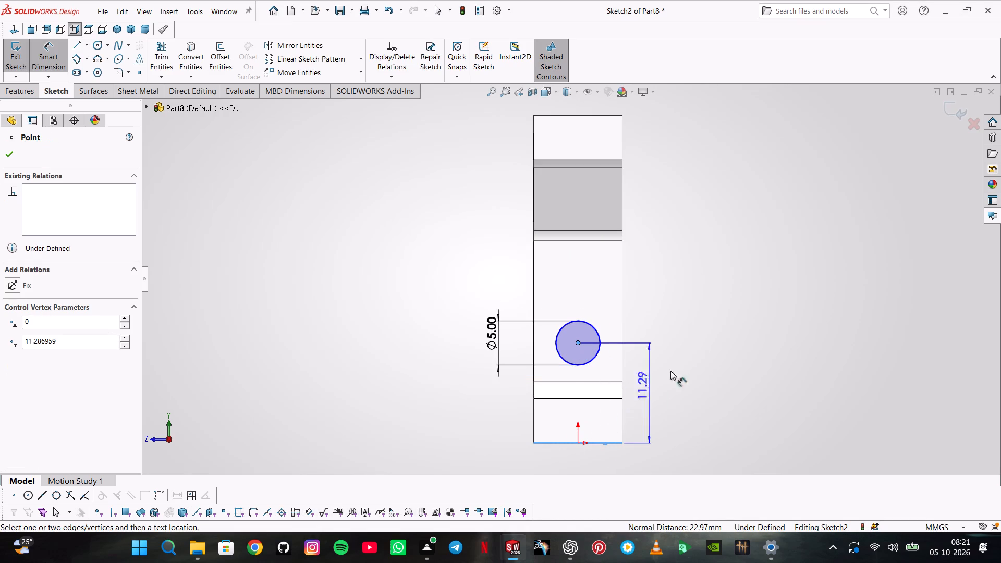
left_click(681, 377)
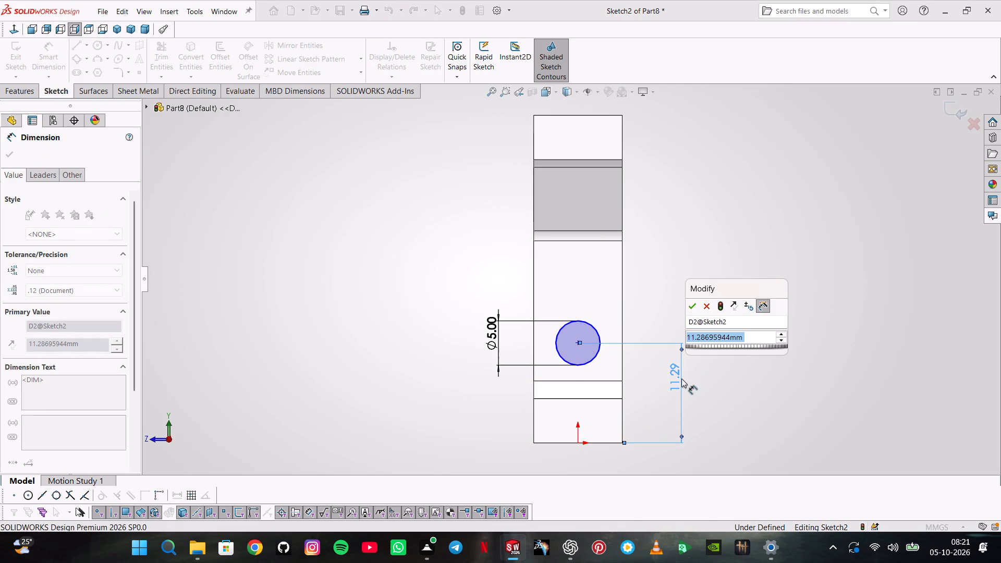
type("12")
key("Return")
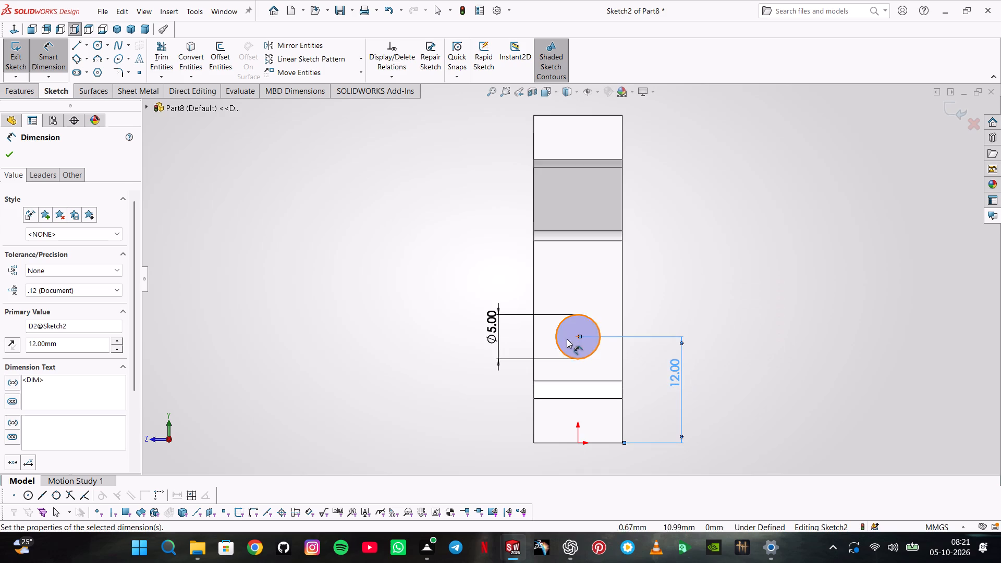
Cut-extrude the 5 mm circle through the vertical wall with the Blind end condition and a depth of 10 mm.
left_click(24, 92)
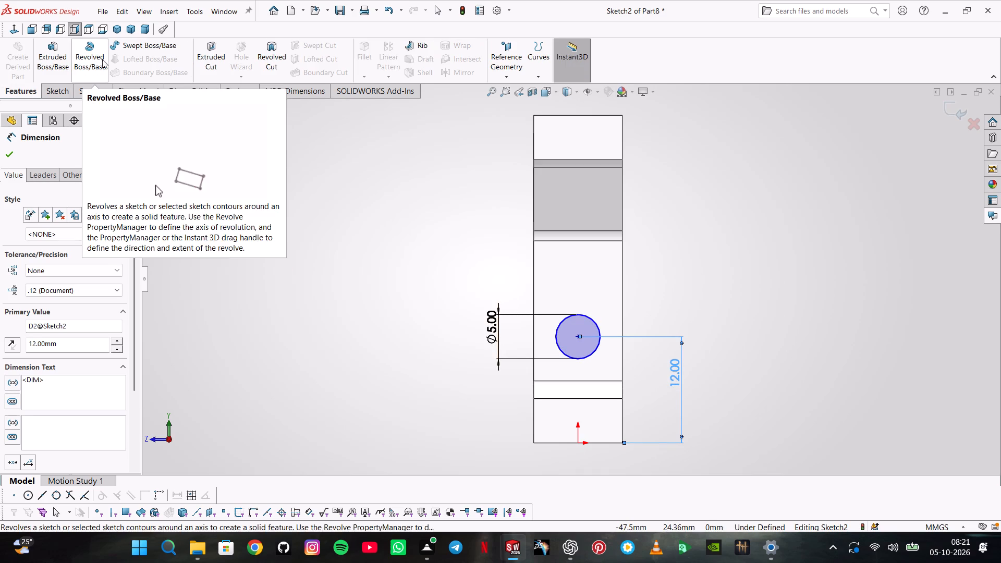
left_click(210, 61)
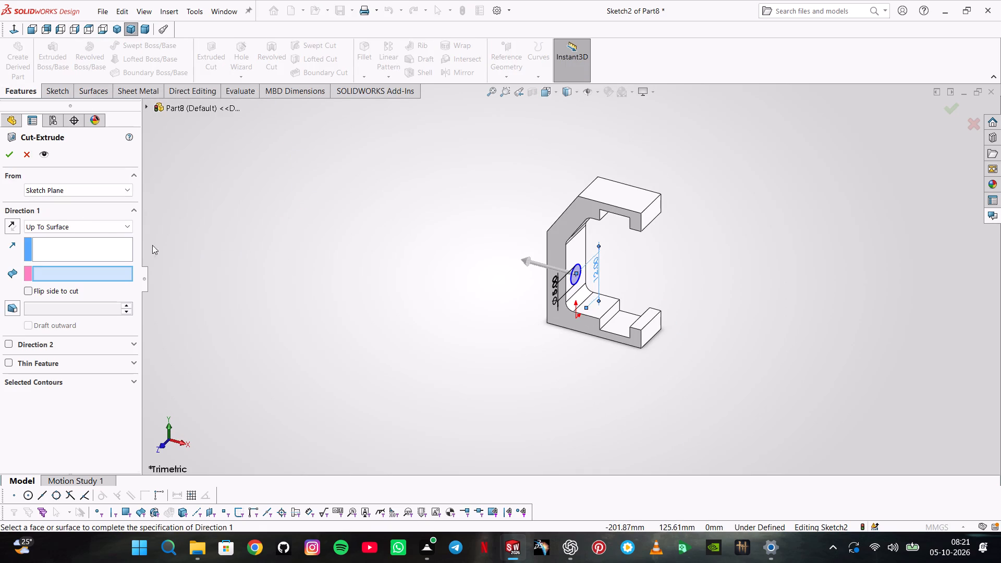
left_click(71, 231)
left_click(70, 239)
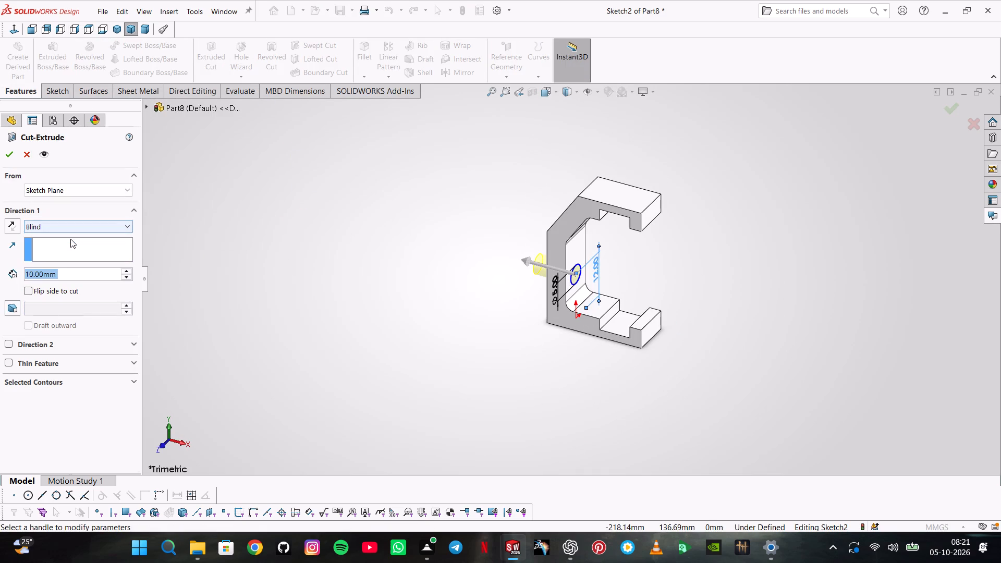
left_click(11, 166)
left_click(11, 160)
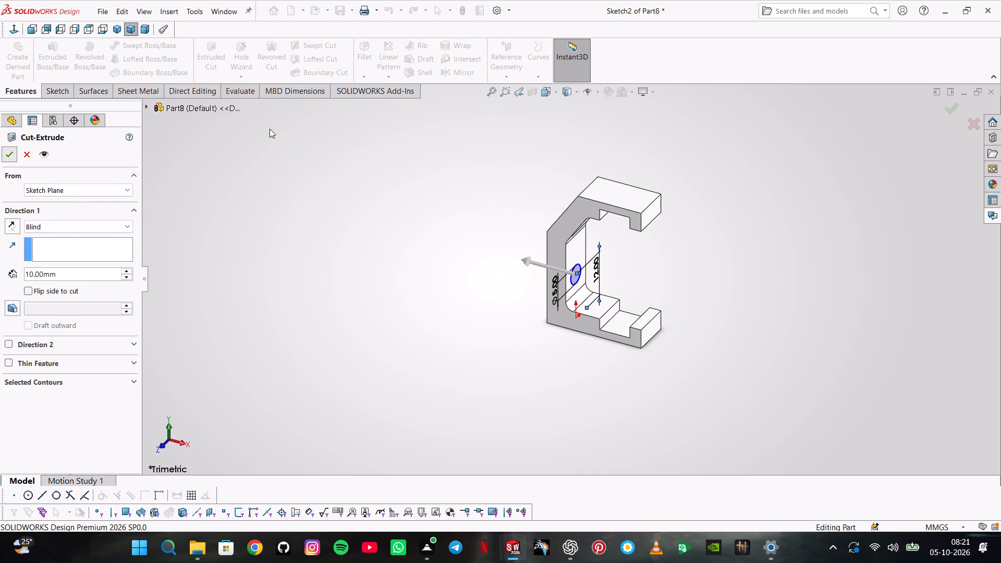
left_click(465, 178)
Sketch a 3 mm diameter circle on the upper arm's top face, centred across its width, and exit the sketch.
left_click(613, 189)
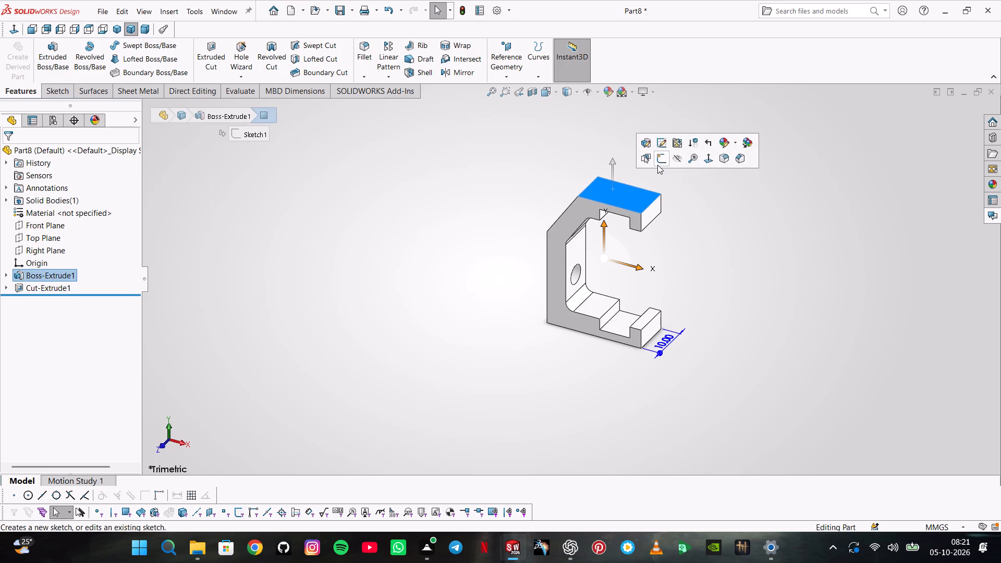
left_click(658, 163)
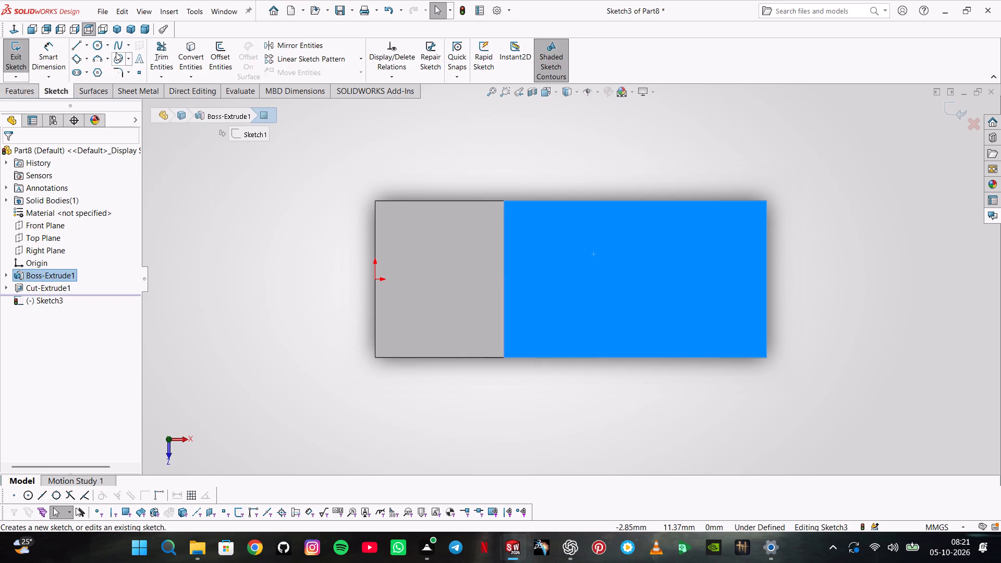
left_click(103, 47)
left_click(669, 279)
left_click(679, 261)
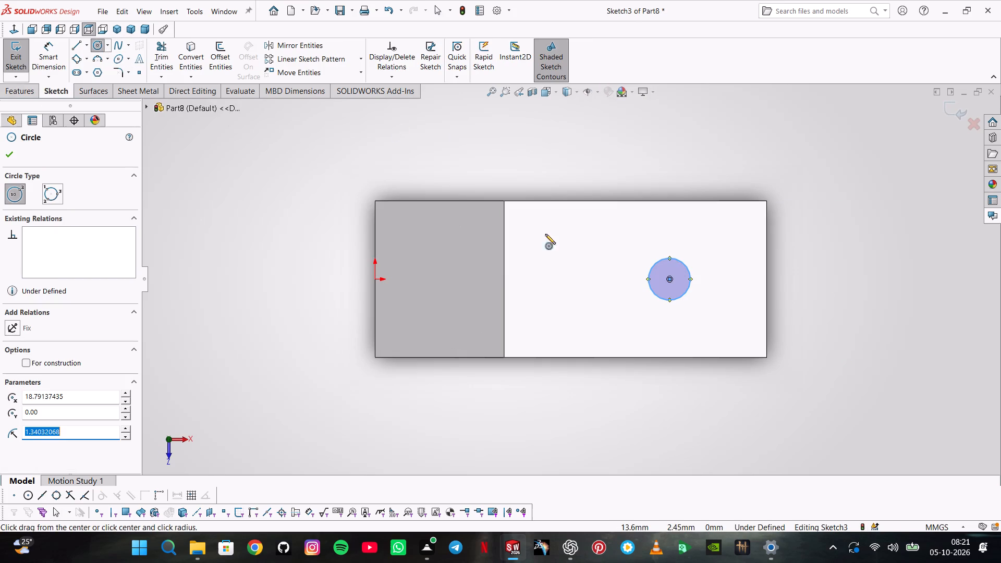
left_click(56, 59)
left_click(669, 255)
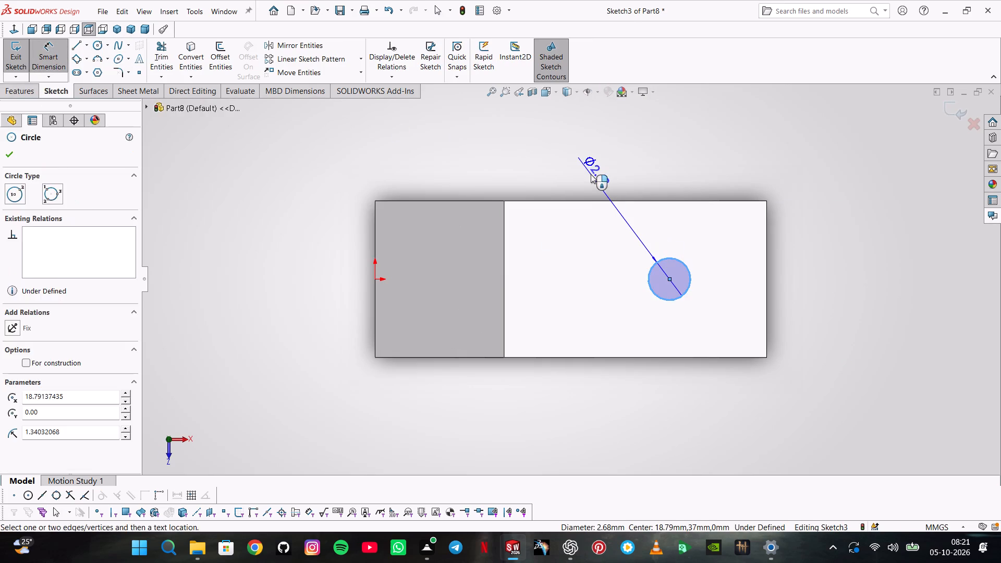
left_click(591, 174)
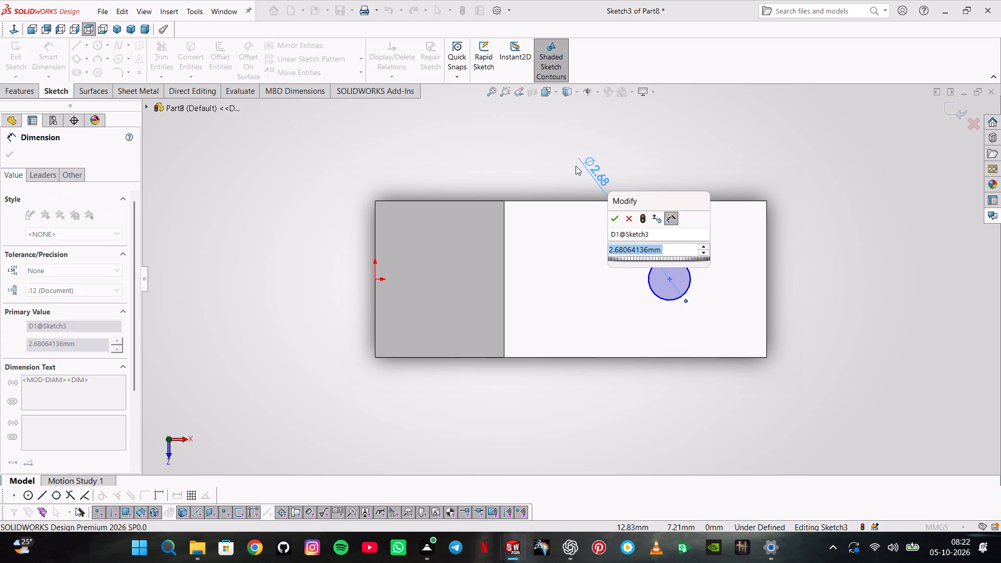
key("3")
key("Return")
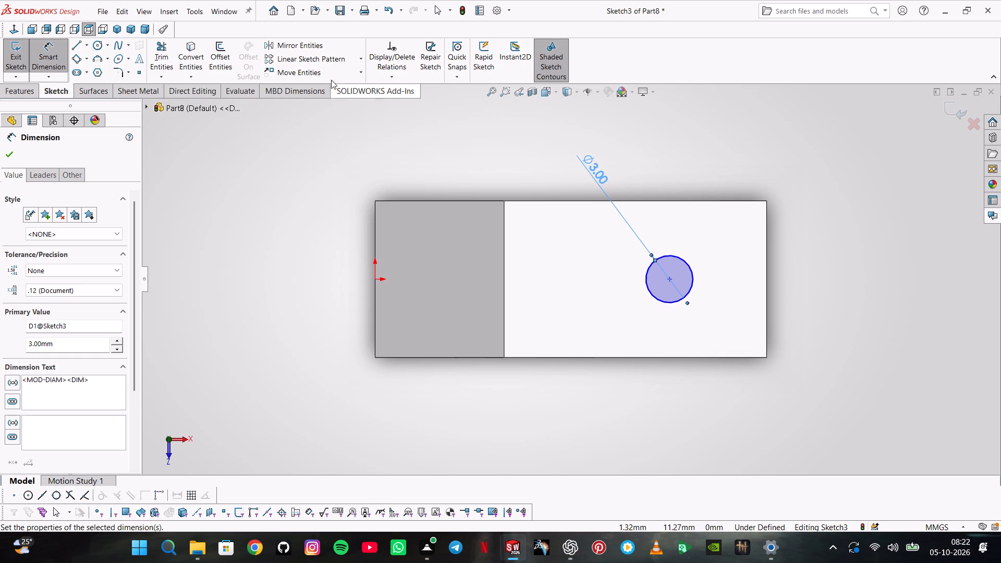
left_click(15, 156)
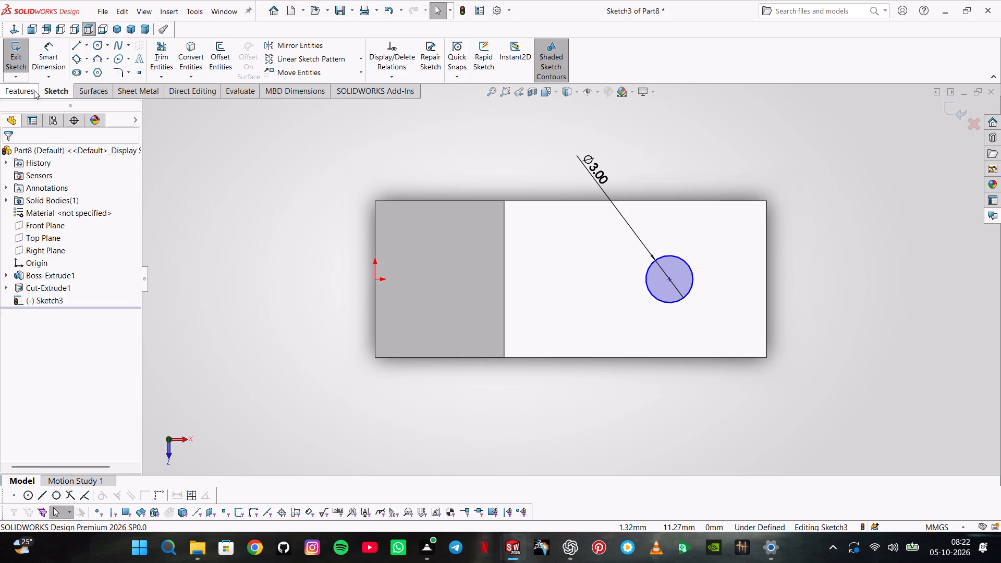
left_click(21, 63)
Reopen the boss extrusion's profile sketch and dimension the angle between the outer slanted line and the outer vertical line at 45°.
left_click(9, 276)
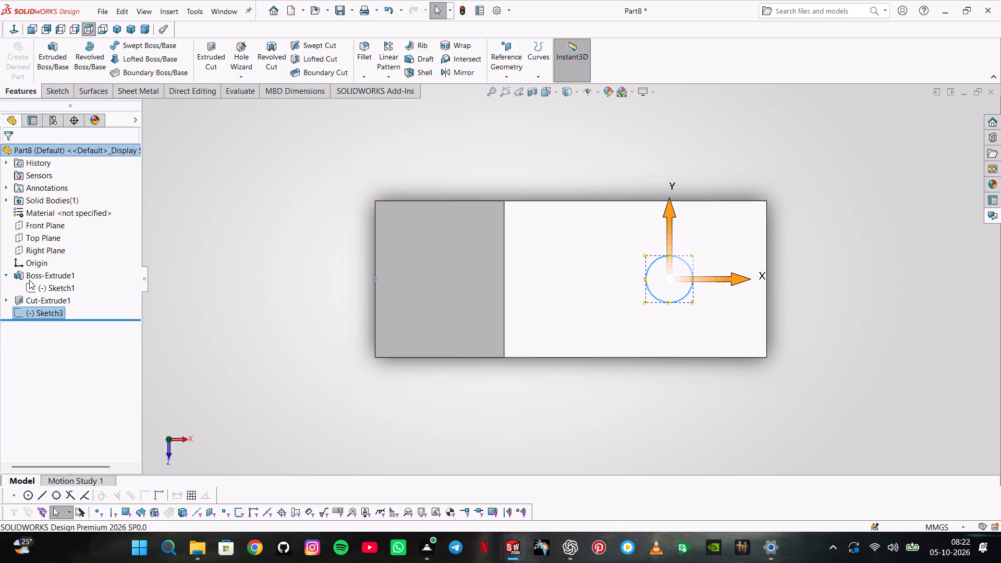
left_click(45, 289)
left_click(55, 258)
scroll(487, 182, "up", 1)
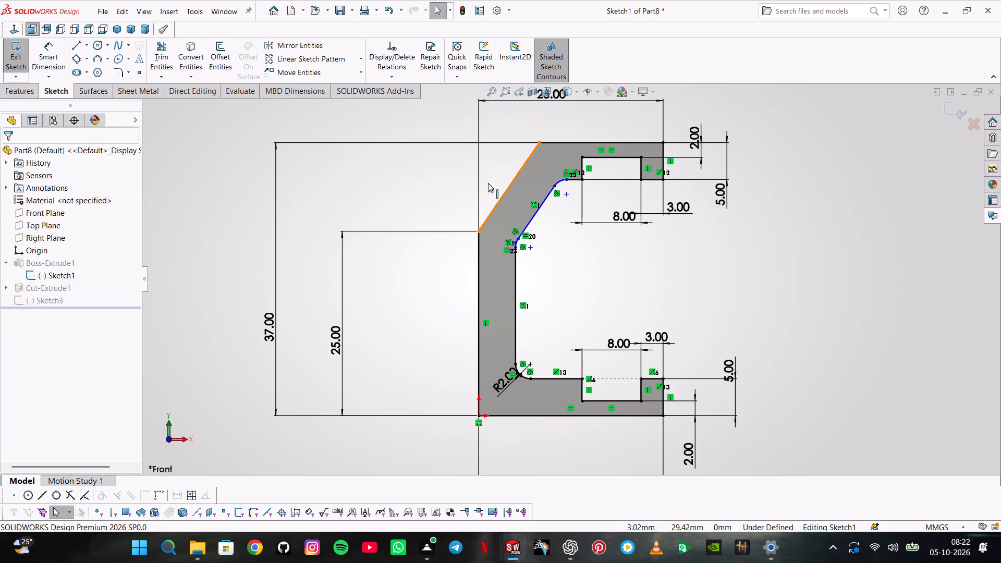
left_click(52, 52)
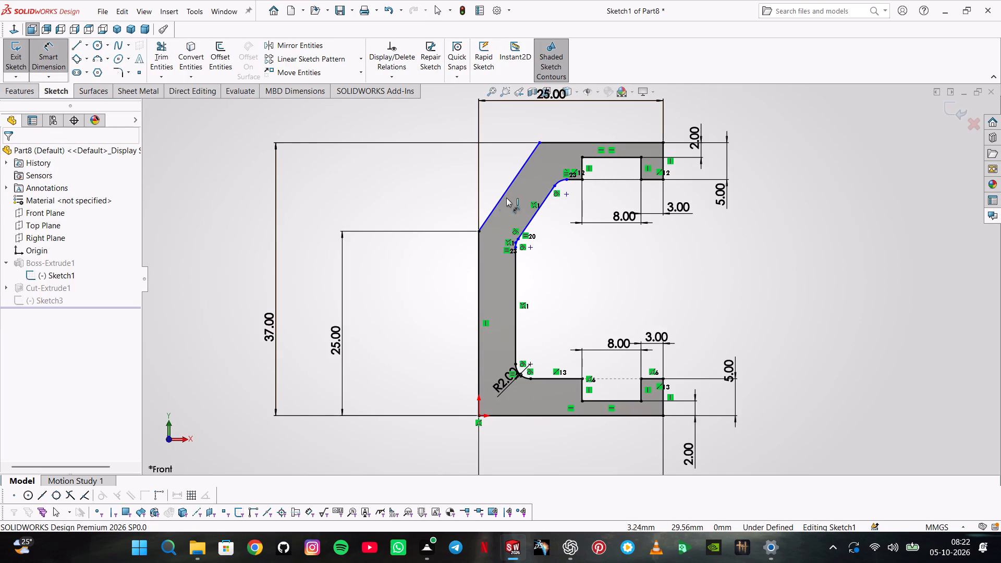
left_click(508, 198)
left_click(490, 217)
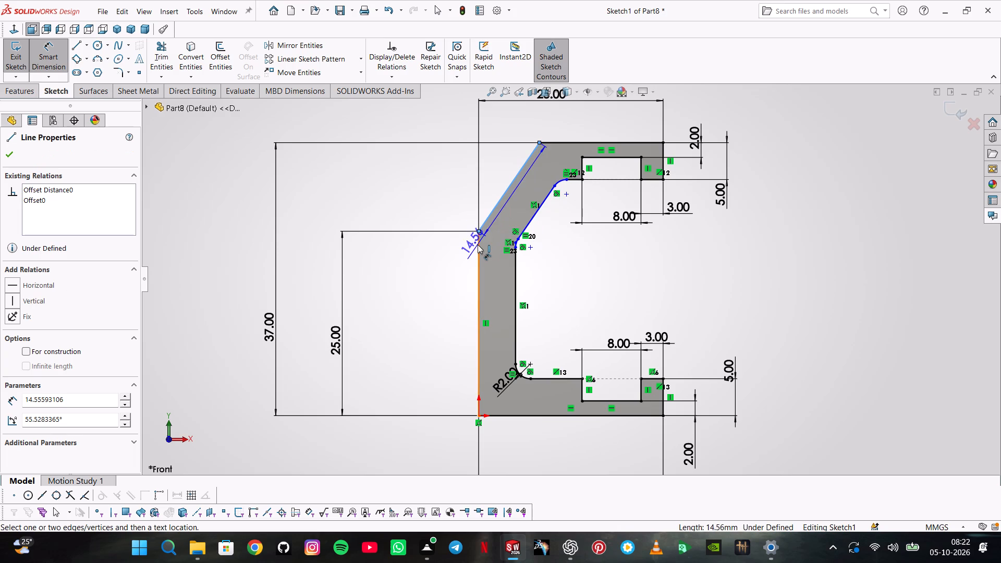
left_click(478, 244)
left_click(483, 181)
type("45")
key("Return")
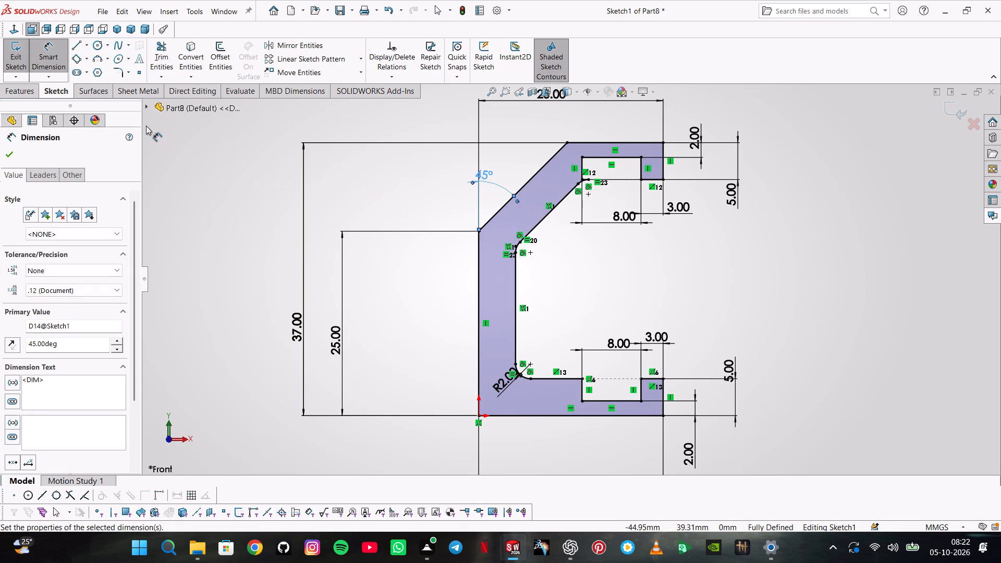
Examine the C-profile sketch's geometry and dimensions, especially around the upper arm's notch and the inner slanted line.
scroll(563, 191, "down", 5)
scroll(674, 150, "up", 3)
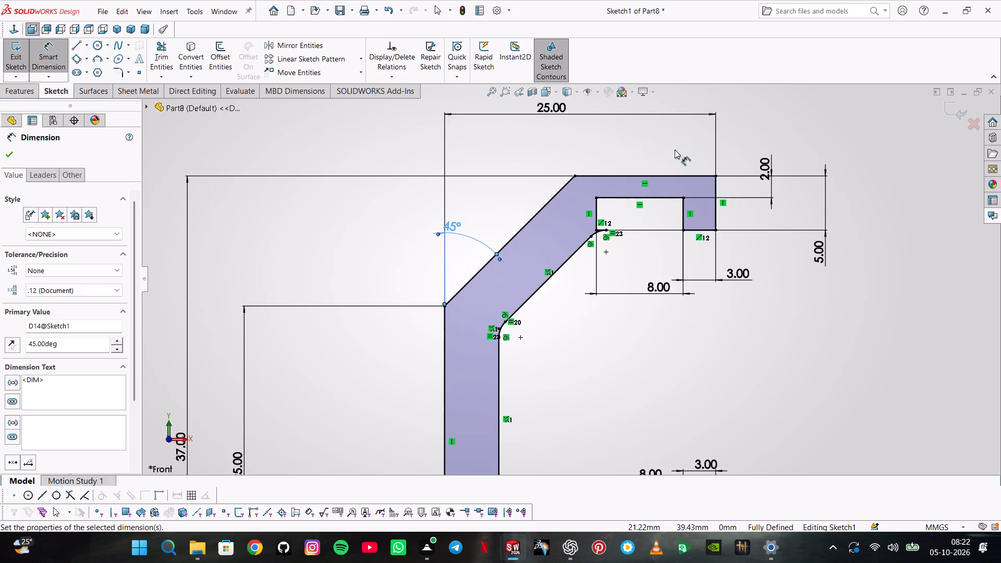
scroll(675, 150, "up", 1)
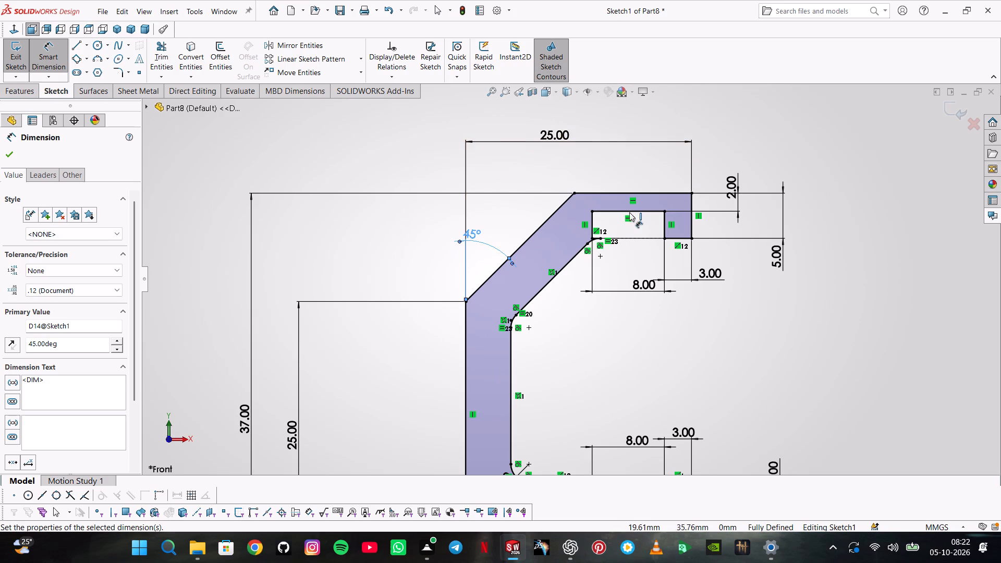
scroll(656, 303, "up", 1)
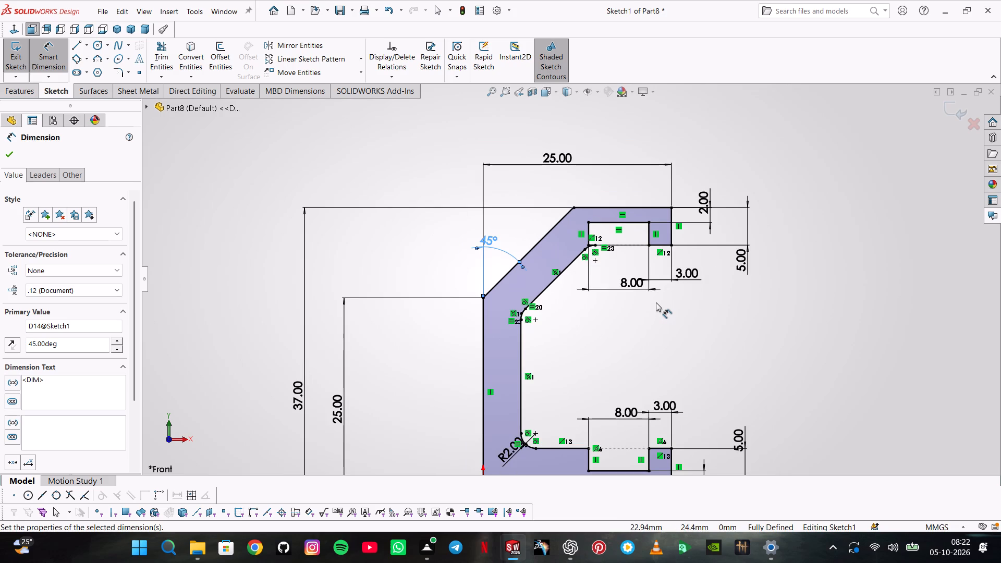
scroll(656, 295, "up", 2)
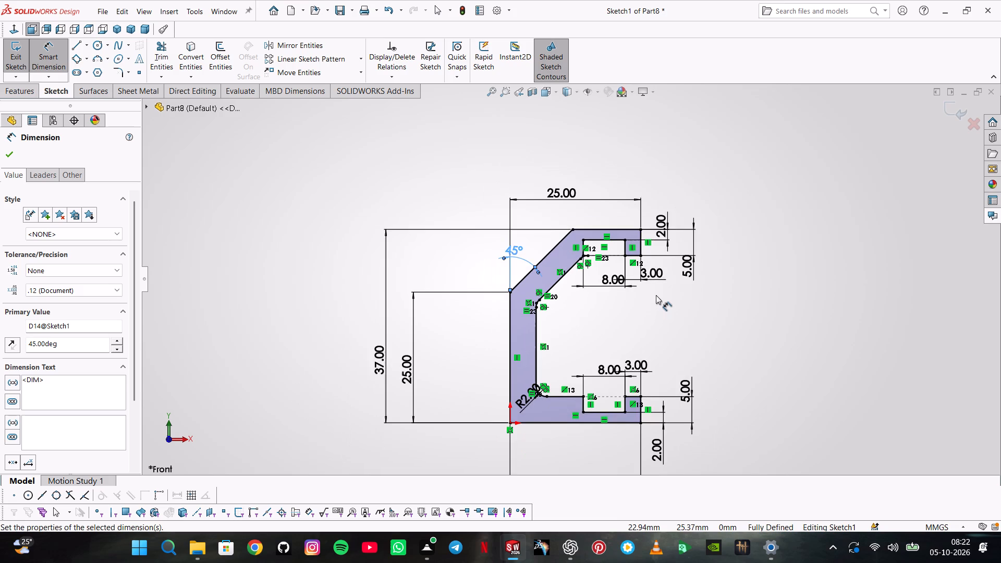
scroll(656, 295, "up", 1)
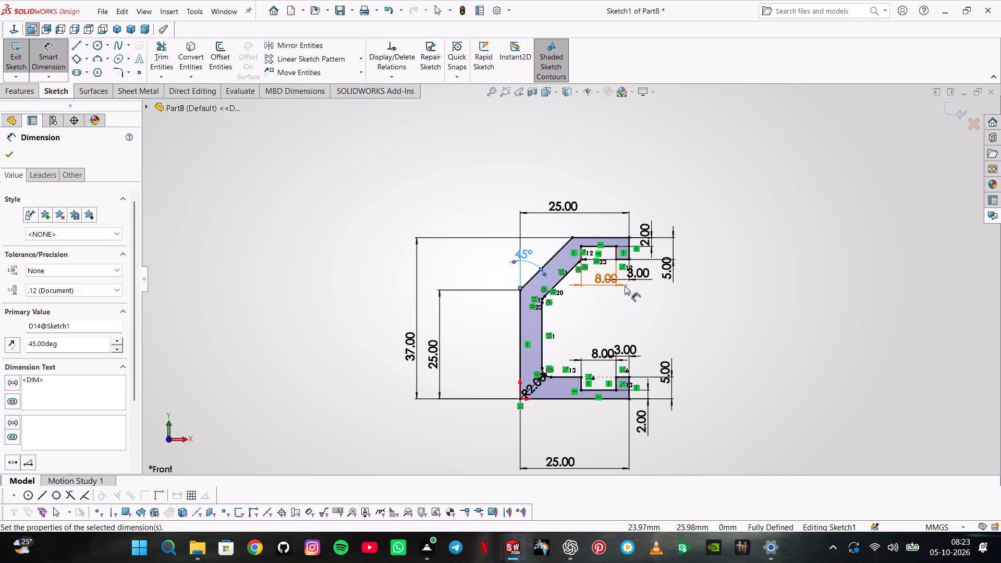
scroll(623, 290, "down", 5)
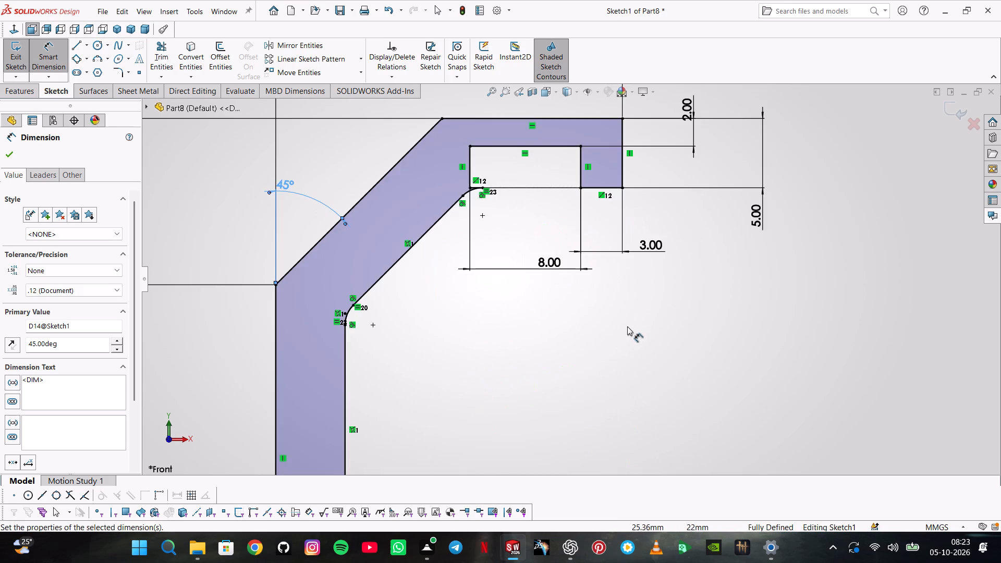
scroll(627, 326, "up", 2)
scroll(621, 450, "up", 1)
key("Escape")
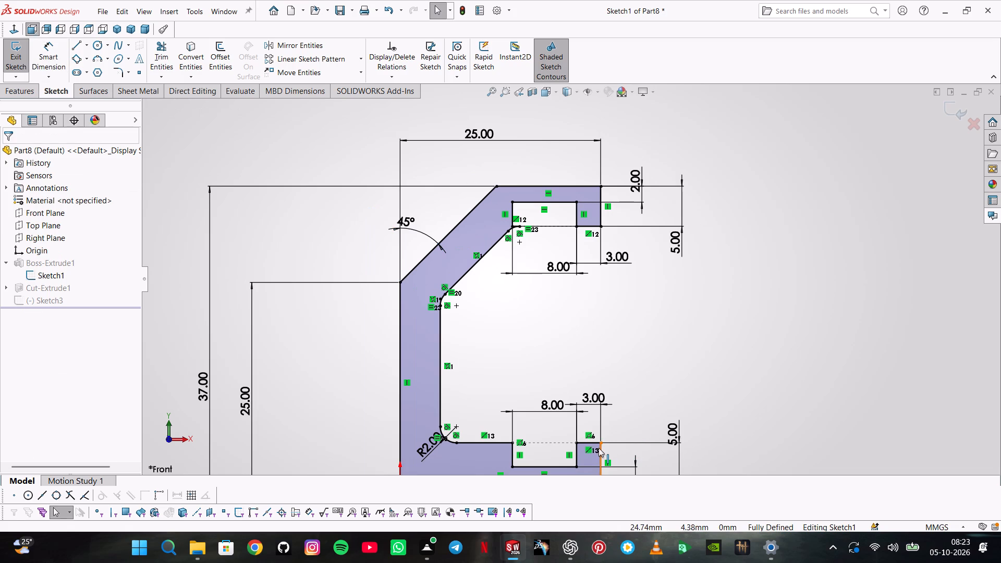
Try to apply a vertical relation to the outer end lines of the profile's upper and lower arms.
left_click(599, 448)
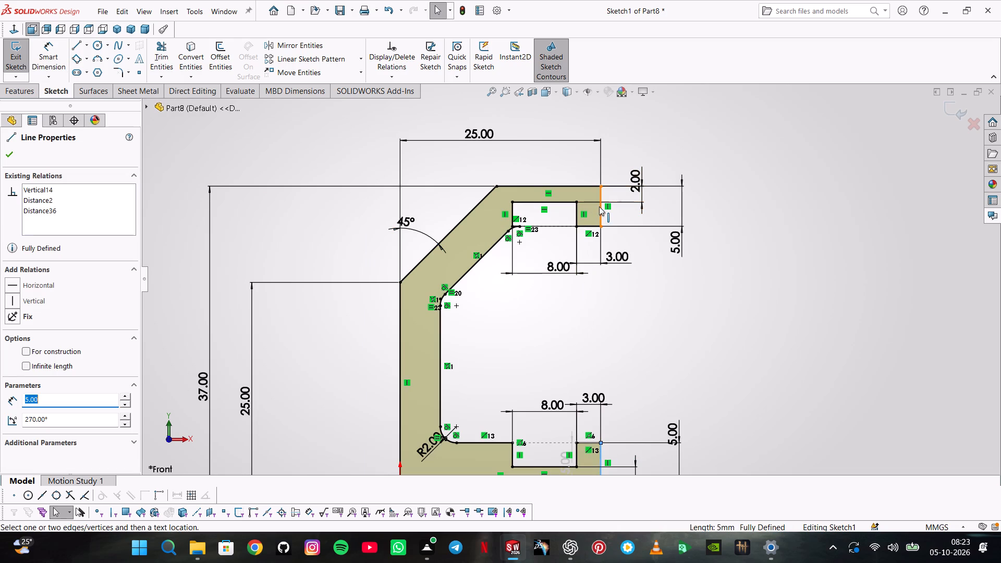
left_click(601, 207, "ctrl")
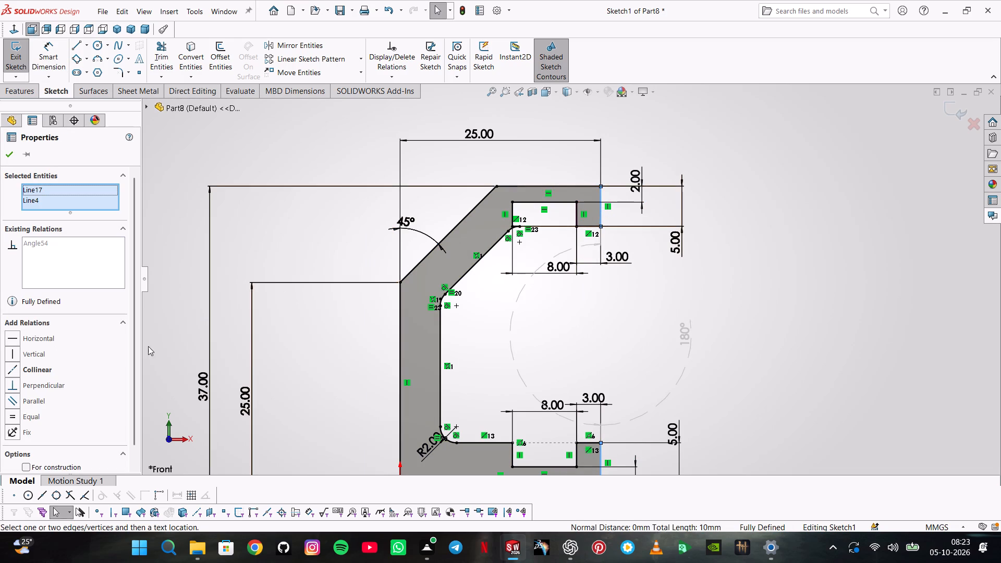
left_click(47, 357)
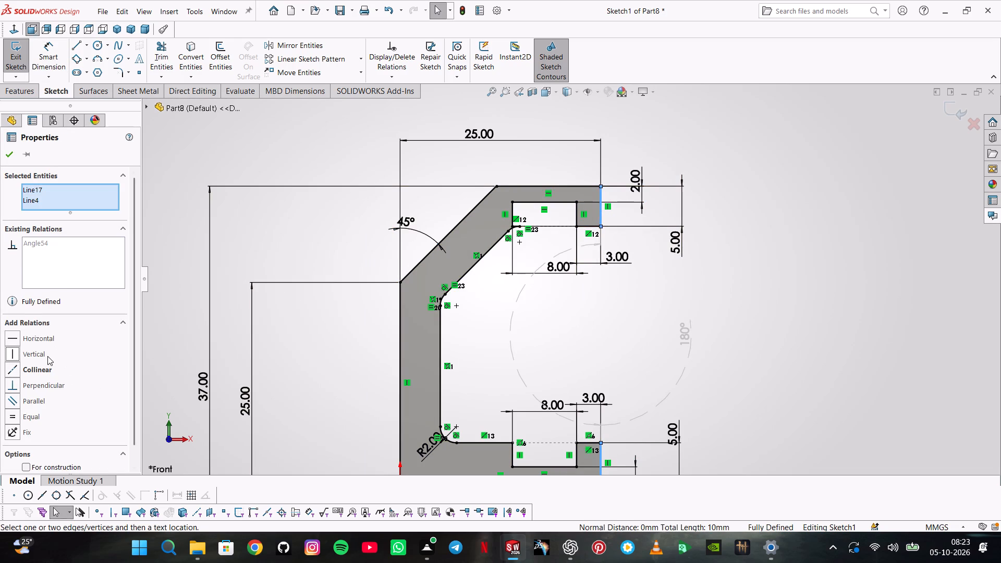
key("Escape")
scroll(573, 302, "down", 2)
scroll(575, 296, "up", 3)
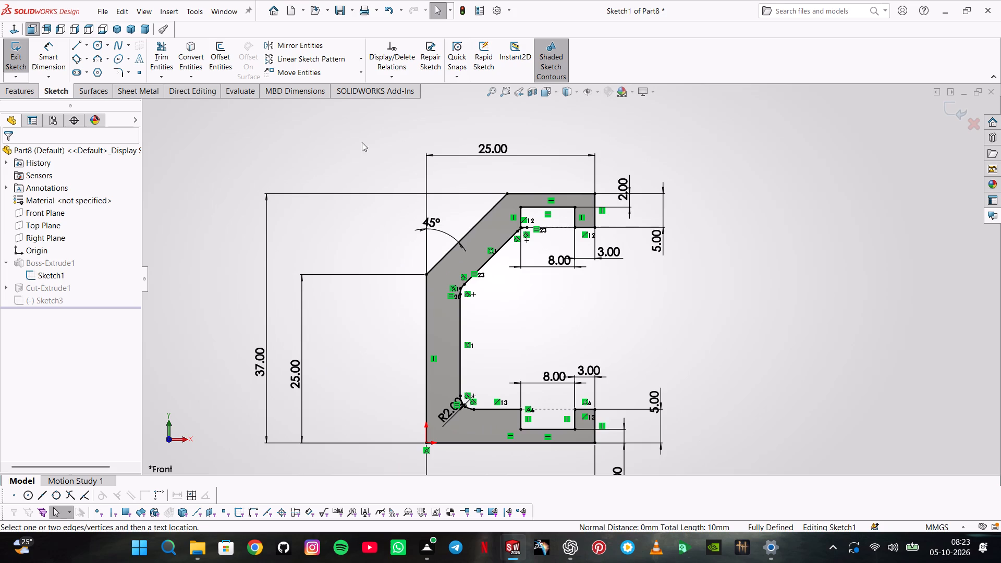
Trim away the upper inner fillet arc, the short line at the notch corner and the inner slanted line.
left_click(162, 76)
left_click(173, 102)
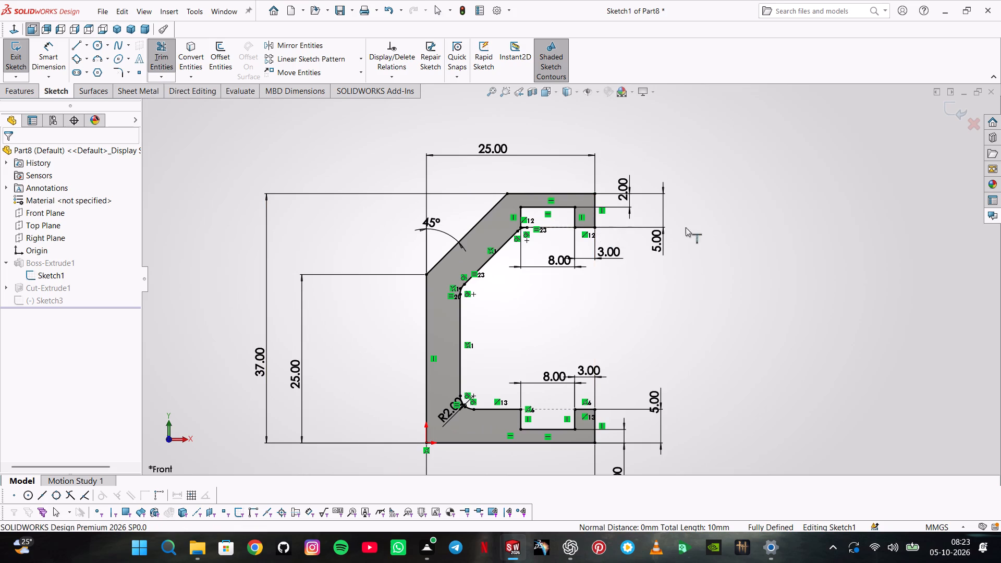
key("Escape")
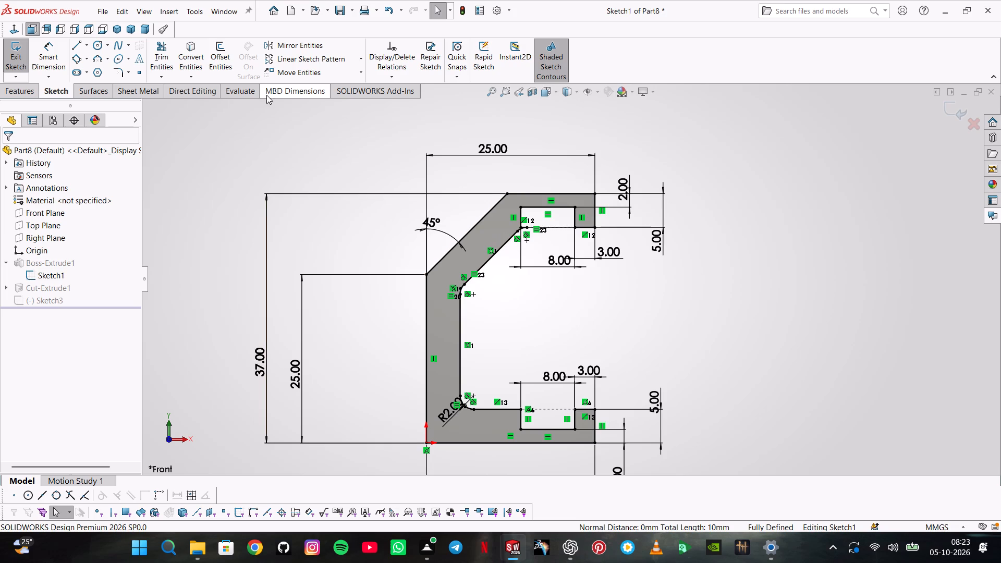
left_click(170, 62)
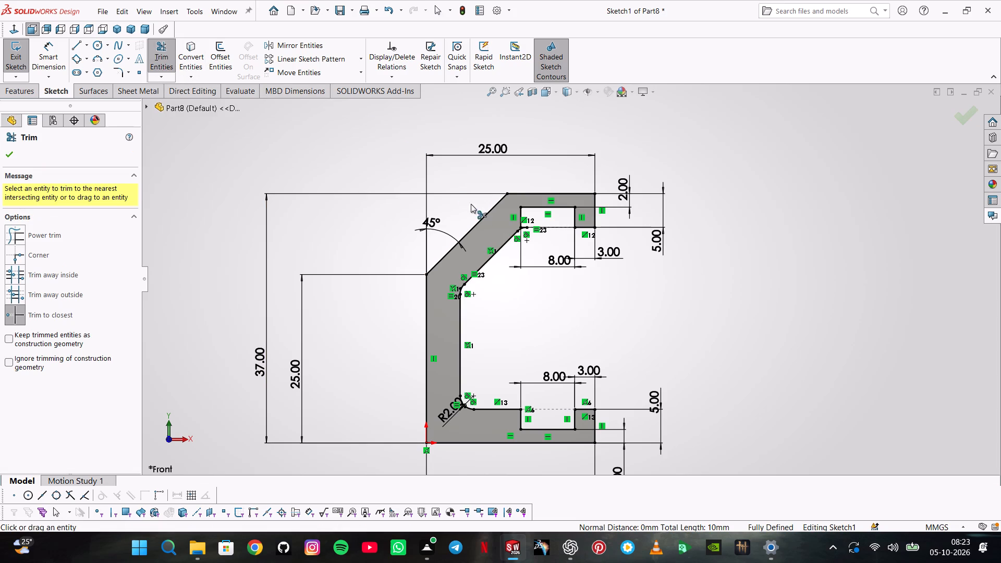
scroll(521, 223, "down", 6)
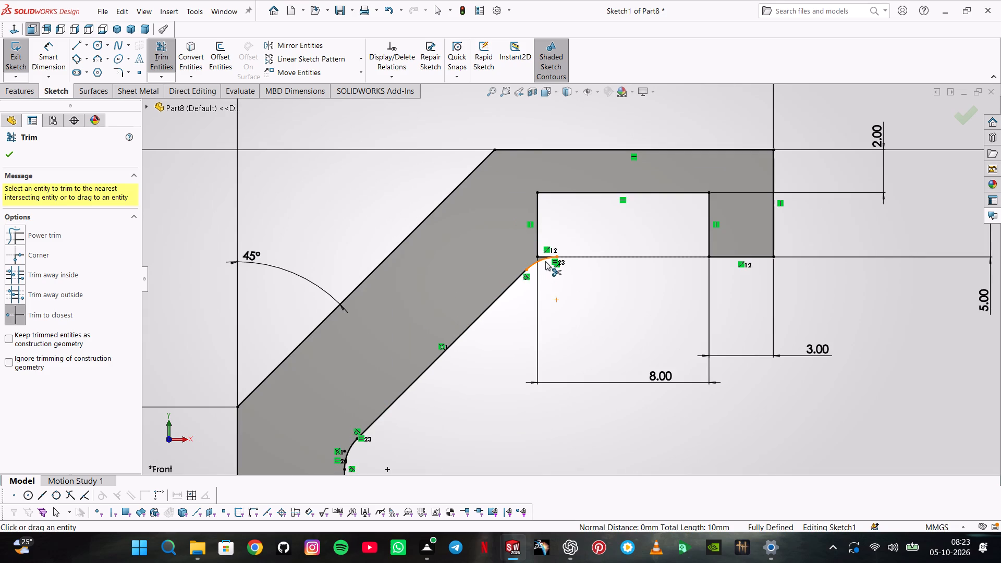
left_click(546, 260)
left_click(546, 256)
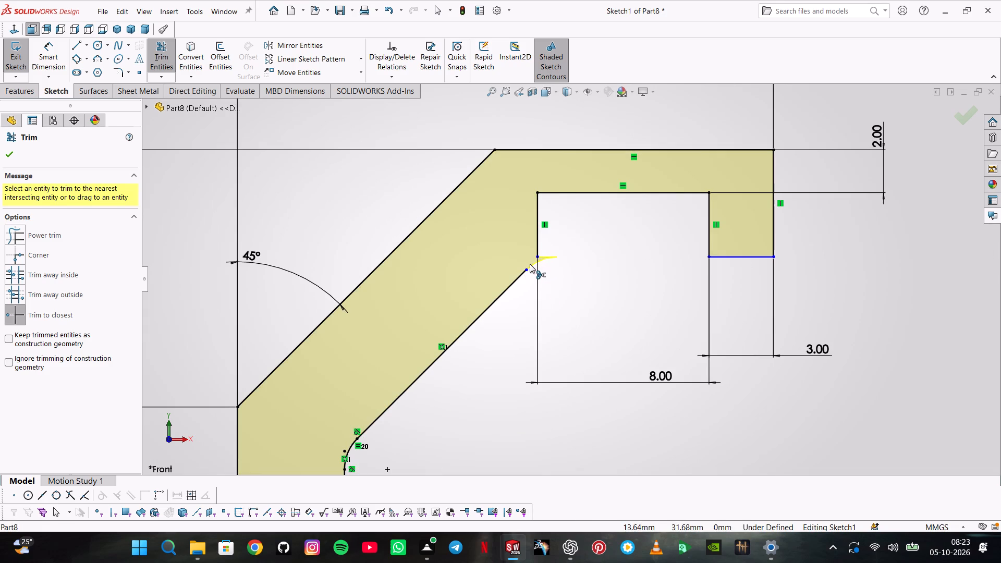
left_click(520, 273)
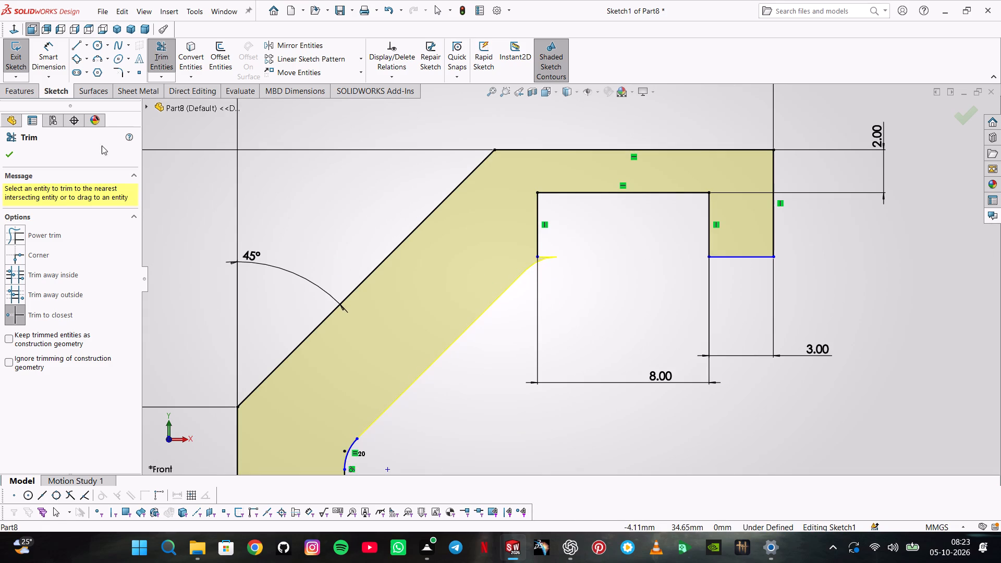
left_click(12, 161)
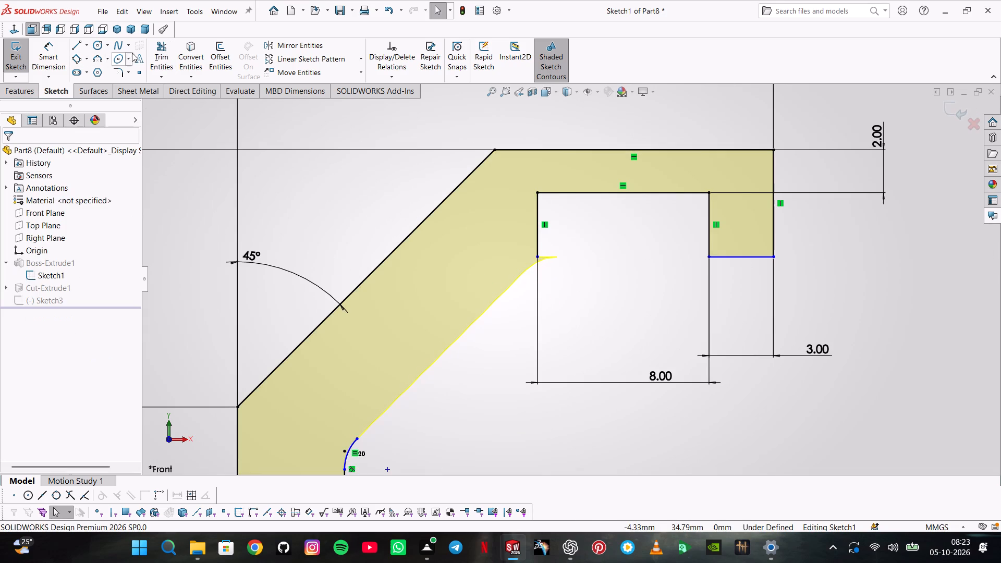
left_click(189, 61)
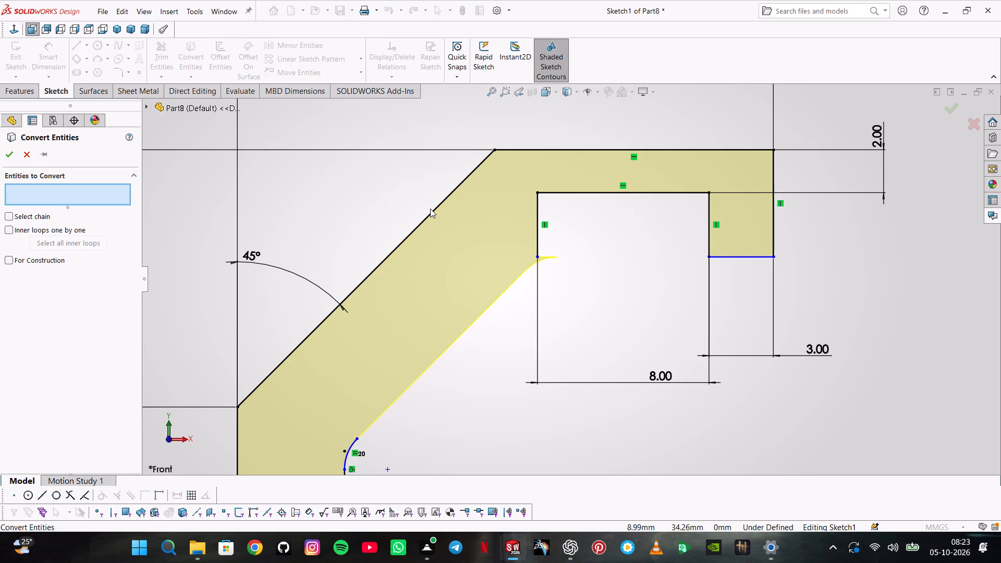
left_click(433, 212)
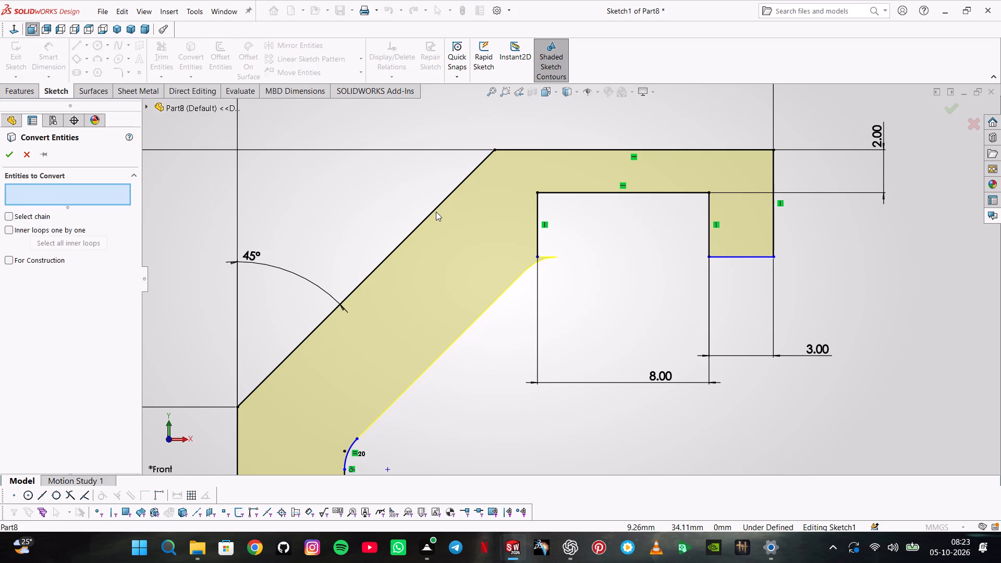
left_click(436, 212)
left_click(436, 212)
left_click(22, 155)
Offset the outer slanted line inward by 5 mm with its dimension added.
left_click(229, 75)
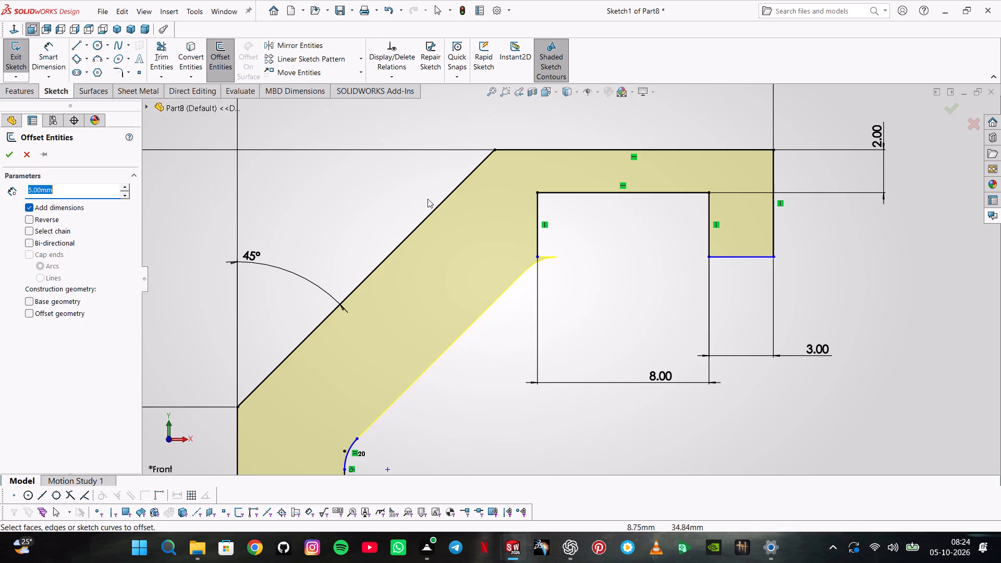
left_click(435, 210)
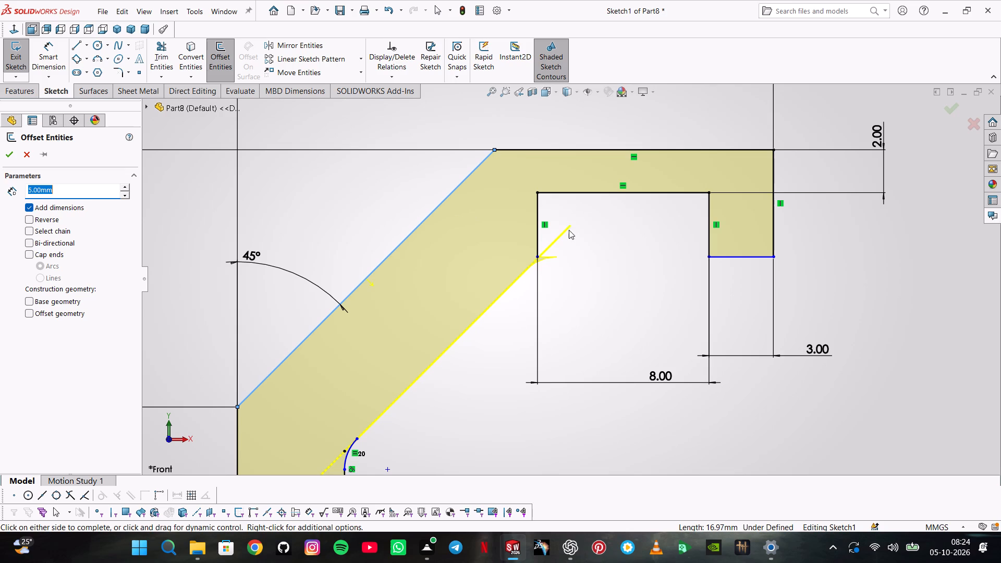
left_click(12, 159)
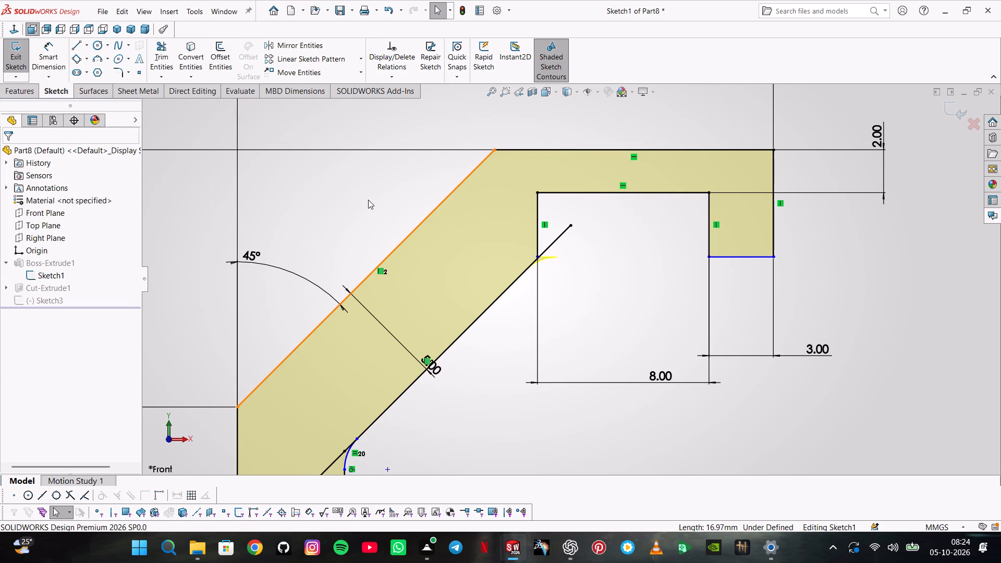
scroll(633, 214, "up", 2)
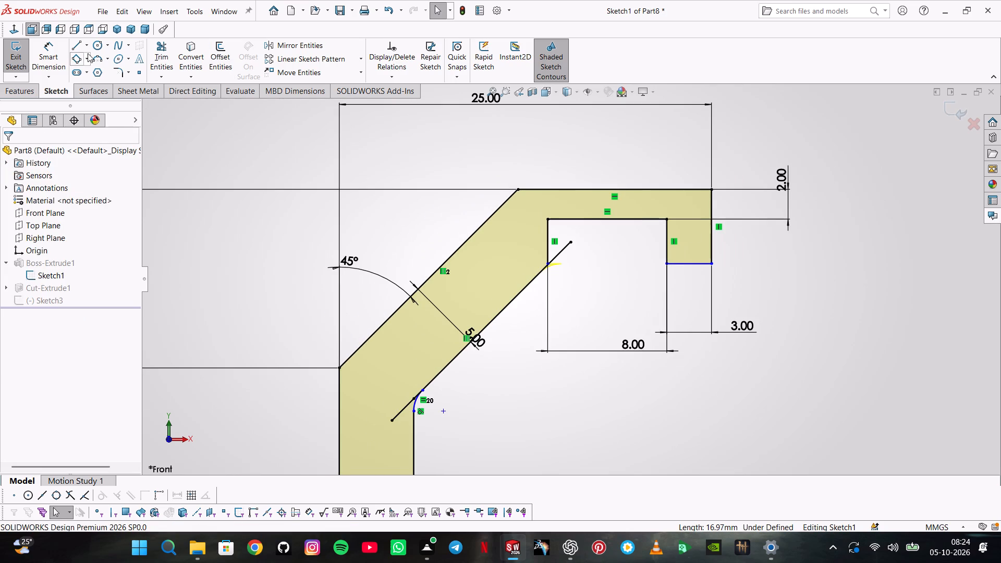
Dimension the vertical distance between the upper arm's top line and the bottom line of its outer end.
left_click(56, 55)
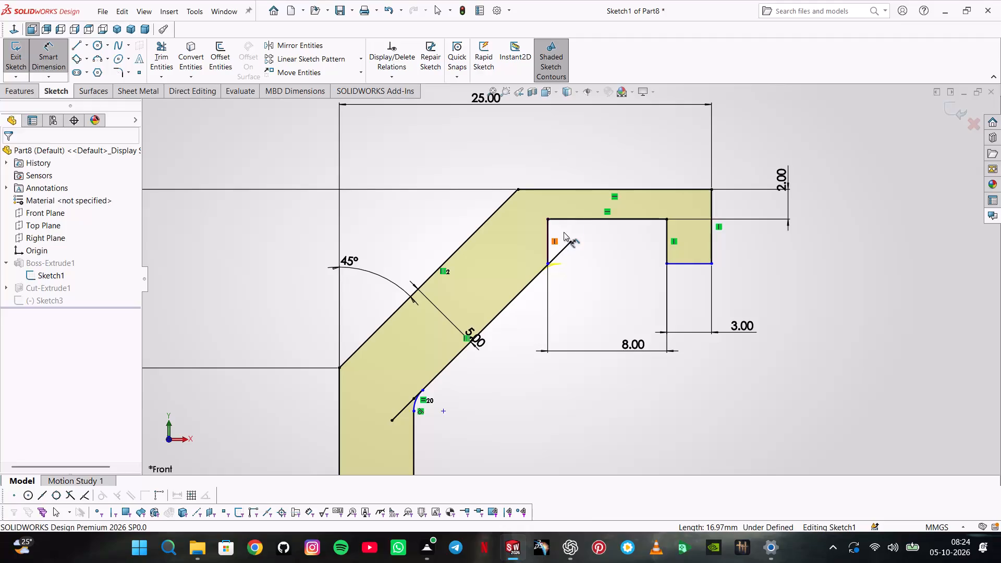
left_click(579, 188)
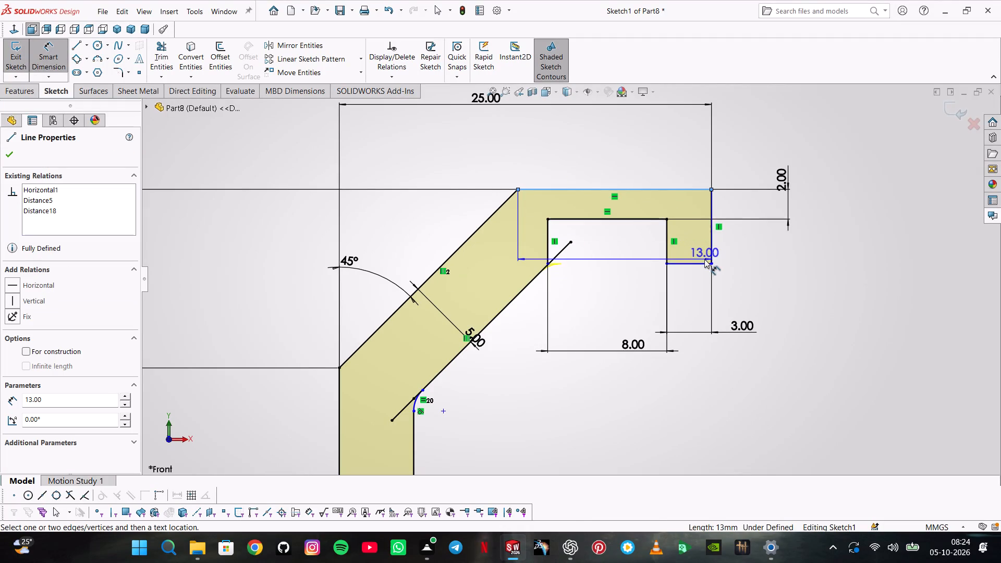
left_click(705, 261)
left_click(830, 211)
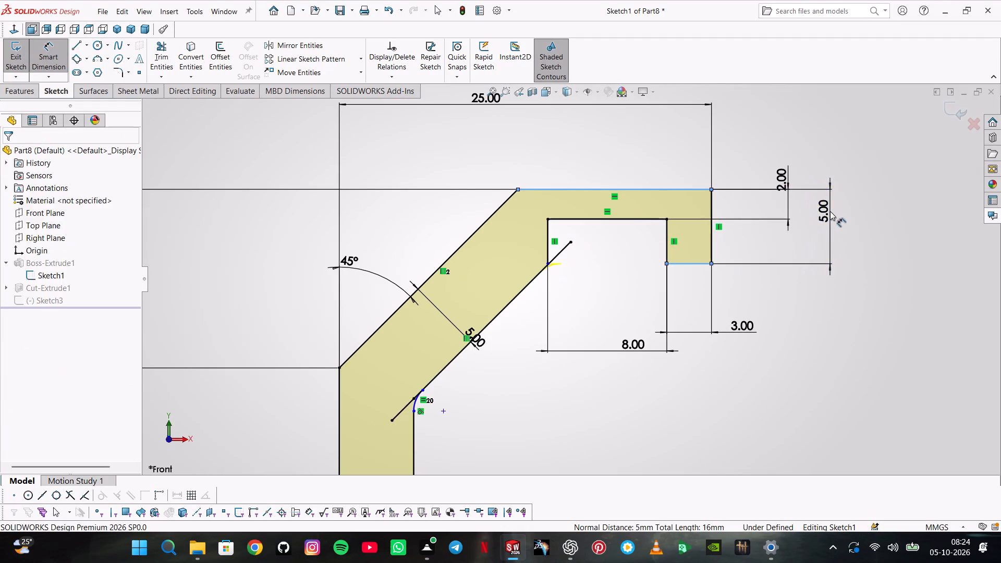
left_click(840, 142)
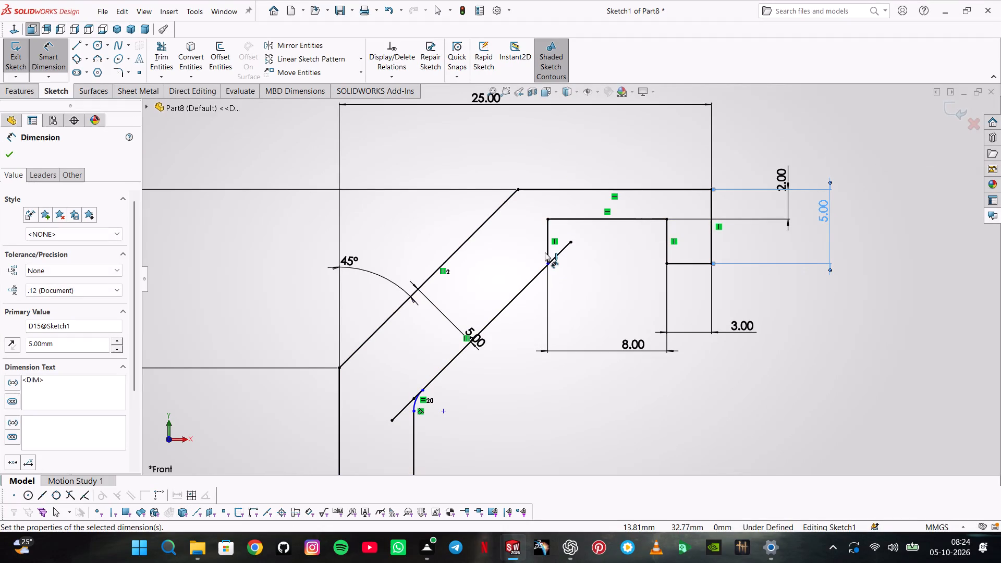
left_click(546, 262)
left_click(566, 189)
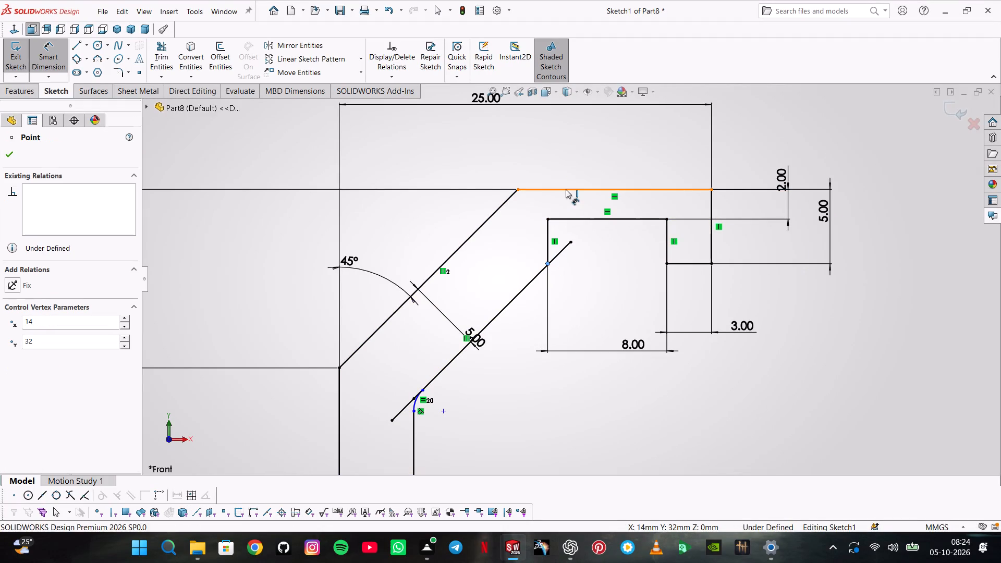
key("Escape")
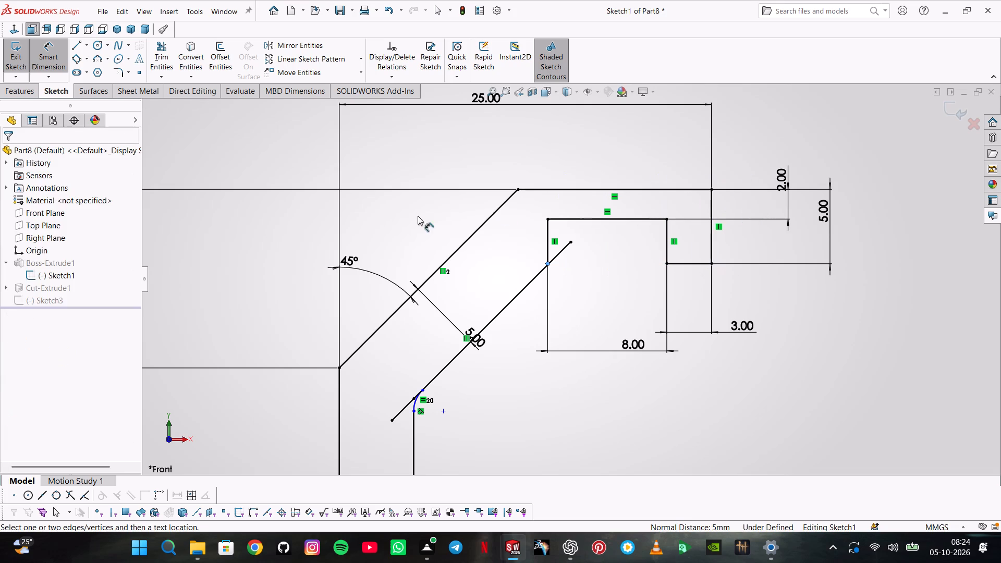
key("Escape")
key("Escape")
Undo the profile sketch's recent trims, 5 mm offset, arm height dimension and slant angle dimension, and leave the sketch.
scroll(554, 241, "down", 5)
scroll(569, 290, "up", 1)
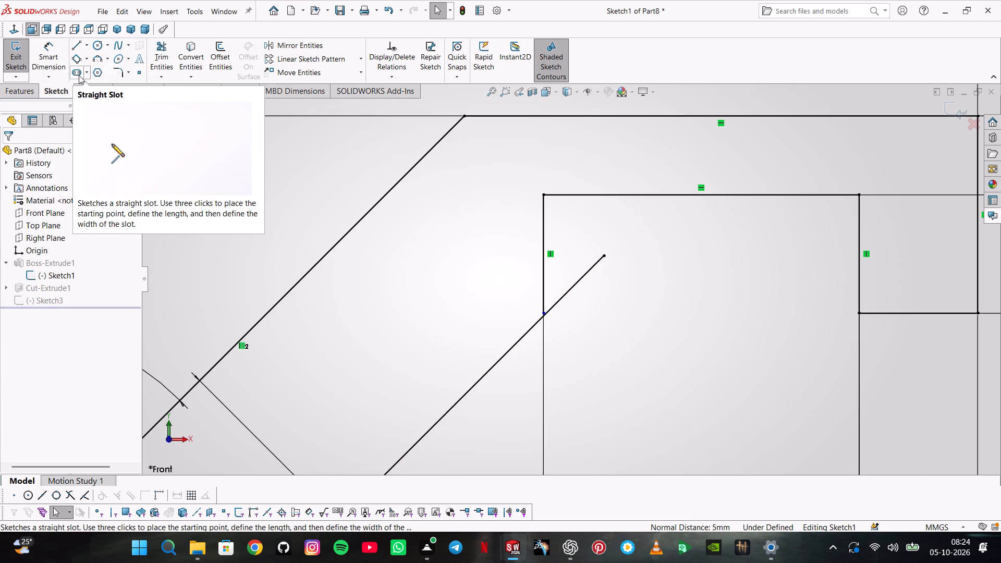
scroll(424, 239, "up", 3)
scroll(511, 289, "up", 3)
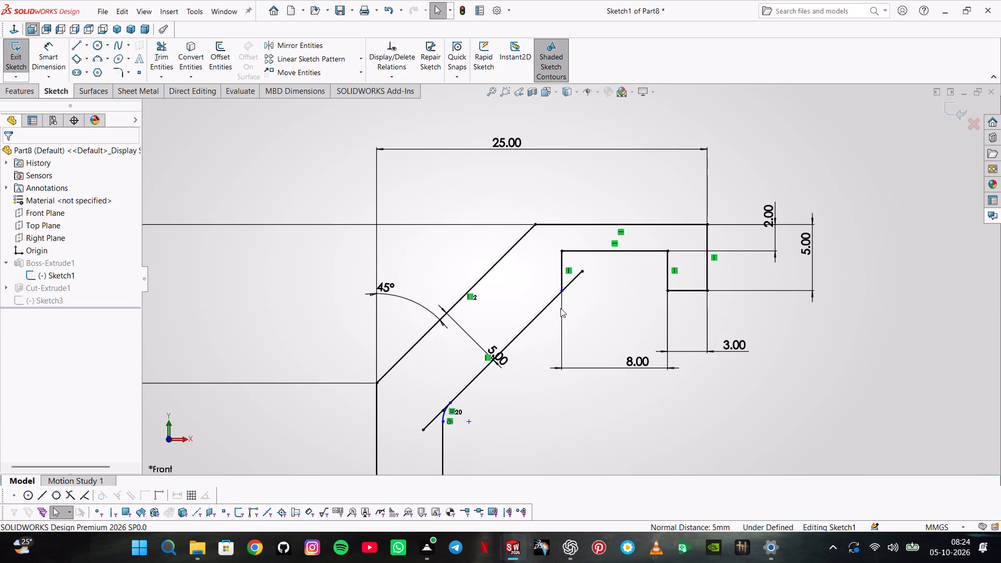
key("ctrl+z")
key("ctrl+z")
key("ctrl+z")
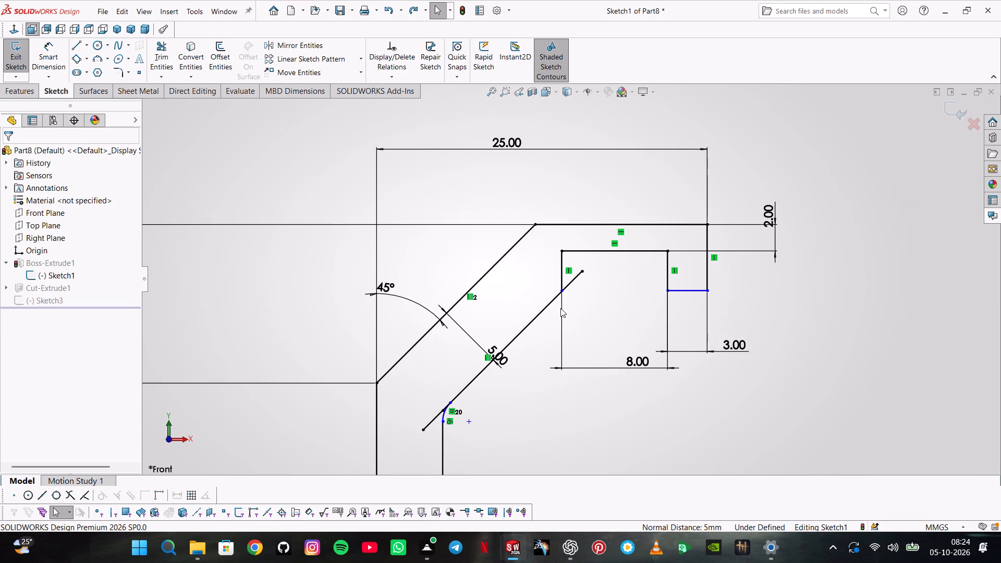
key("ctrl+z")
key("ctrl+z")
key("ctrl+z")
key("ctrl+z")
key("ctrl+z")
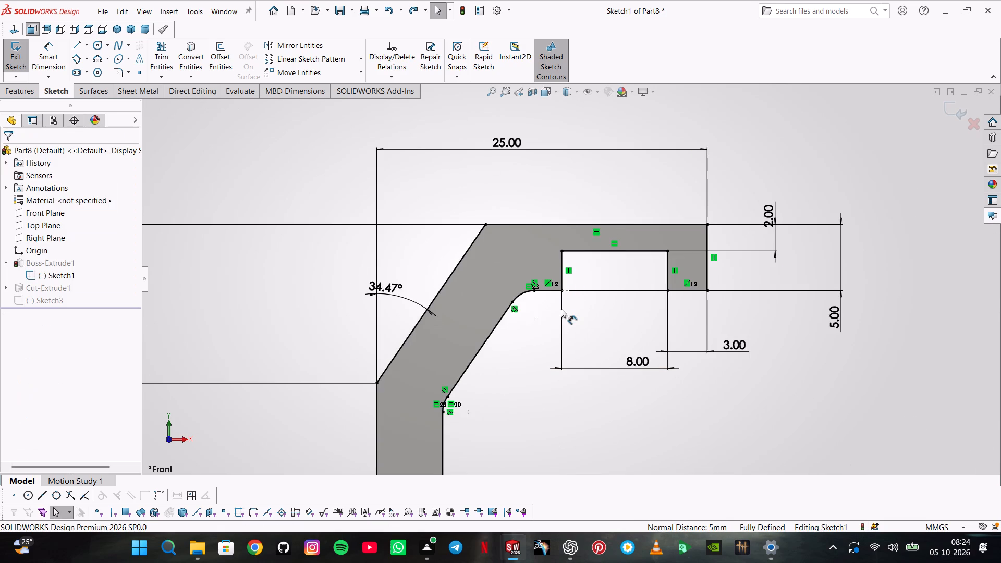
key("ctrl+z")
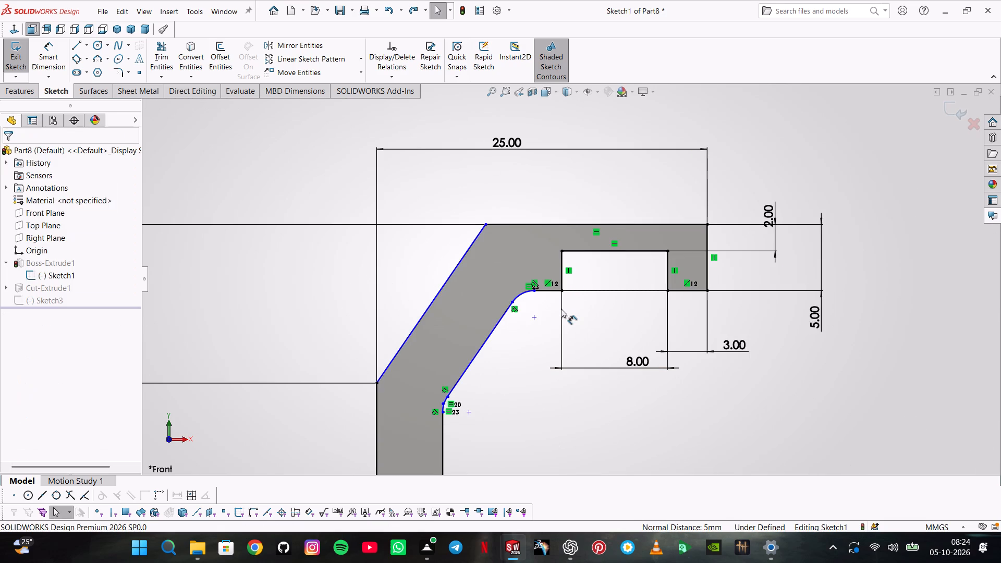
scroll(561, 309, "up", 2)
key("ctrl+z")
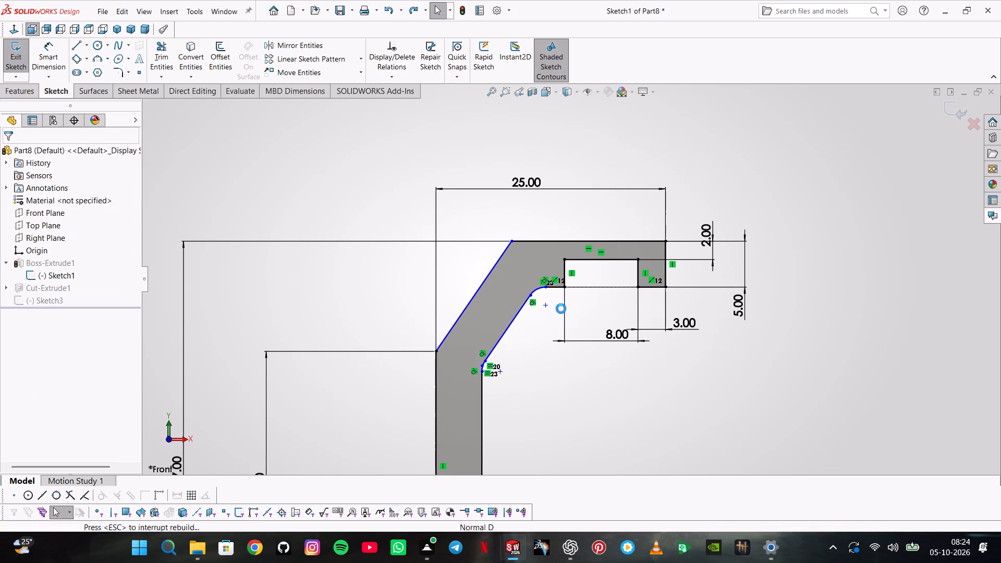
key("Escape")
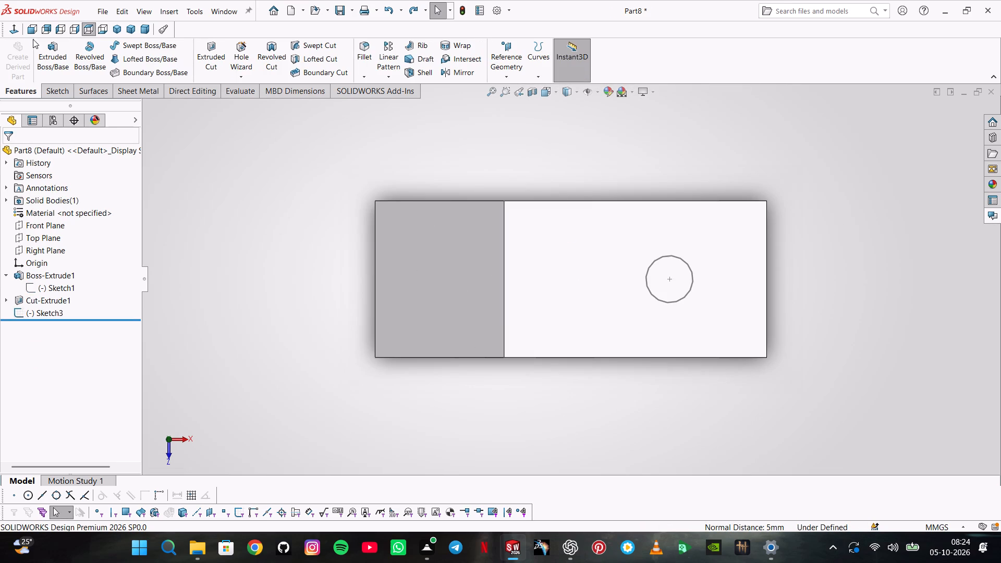
Edit the 3 mm circle's sketch and dimension its centre 16.76/2 mm from the upper arm's outer end edge.
left_click(46, 87)
left_click(65, 307)
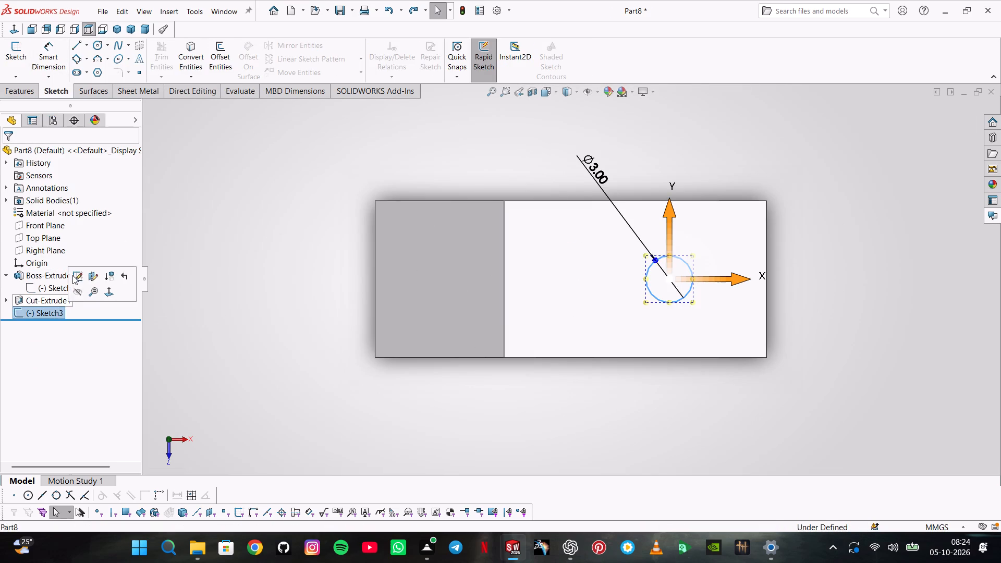
left_click(72, 275)
left_click(47, 51)
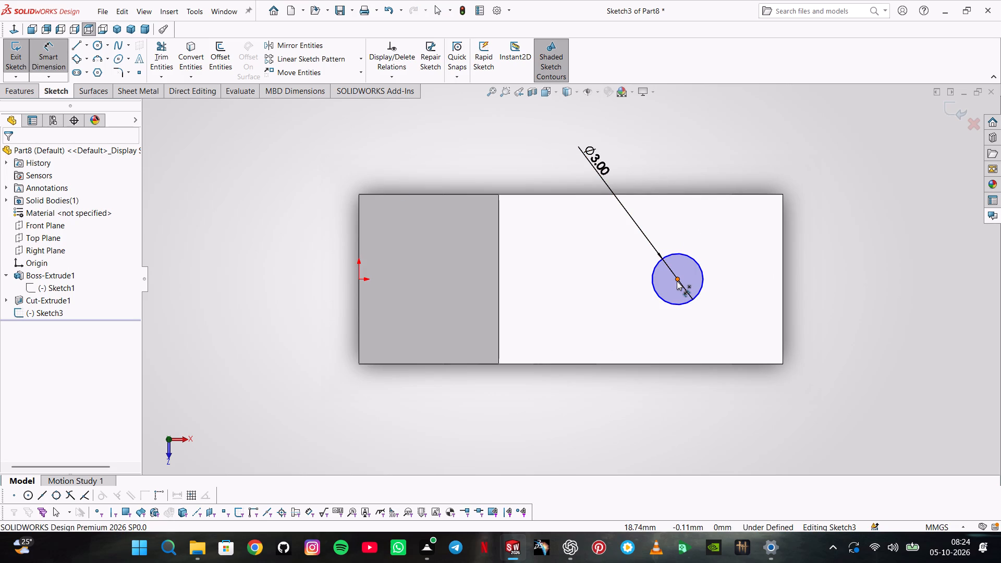
left_click(677, 281)
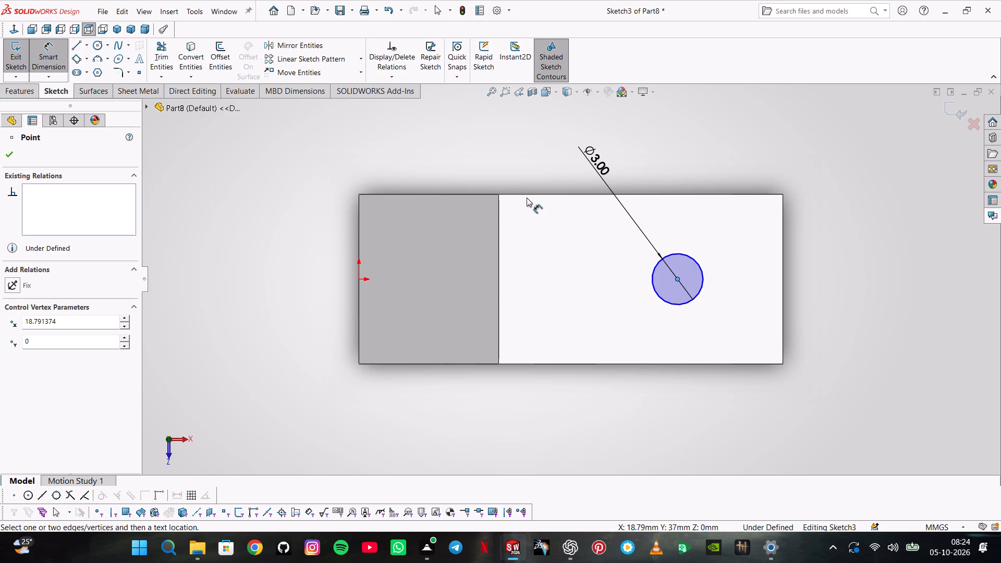
key("Escape")
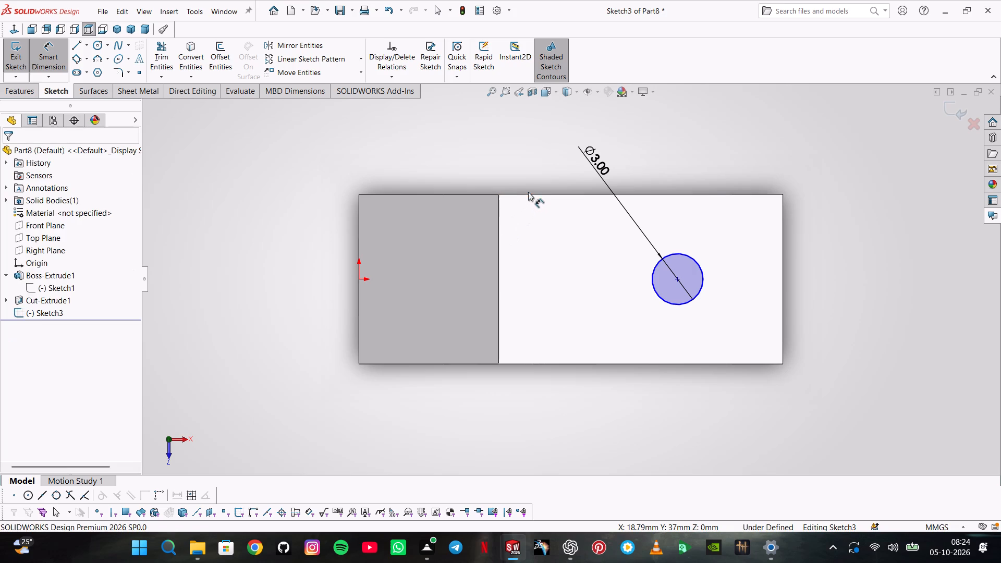
left_click(528, 192)
left_click(535, 193)
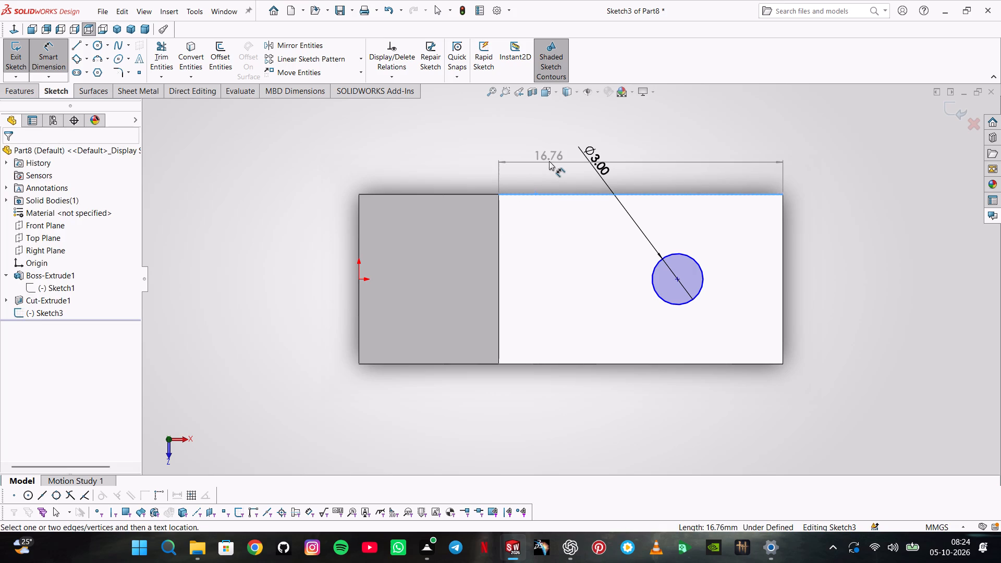
key("Escape")
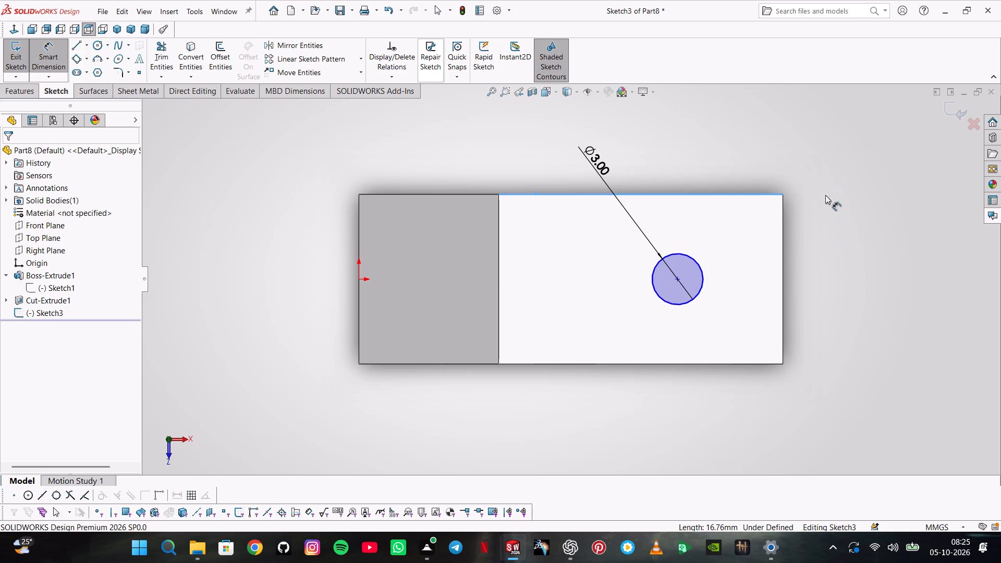
left_click(675, 278)
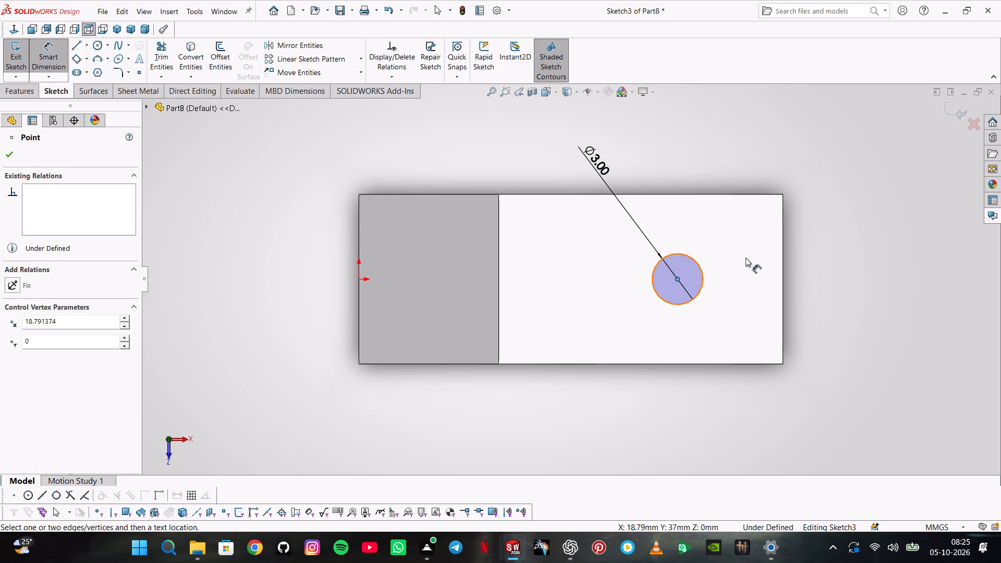
left_click(784, 238)
left_click(719, 150)
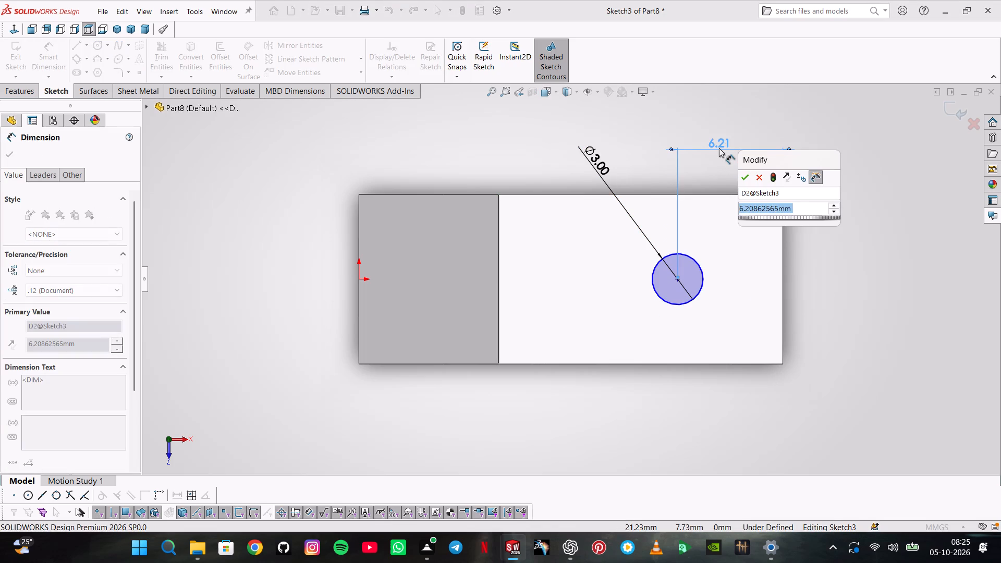
type("16.76/2")
key("Return")
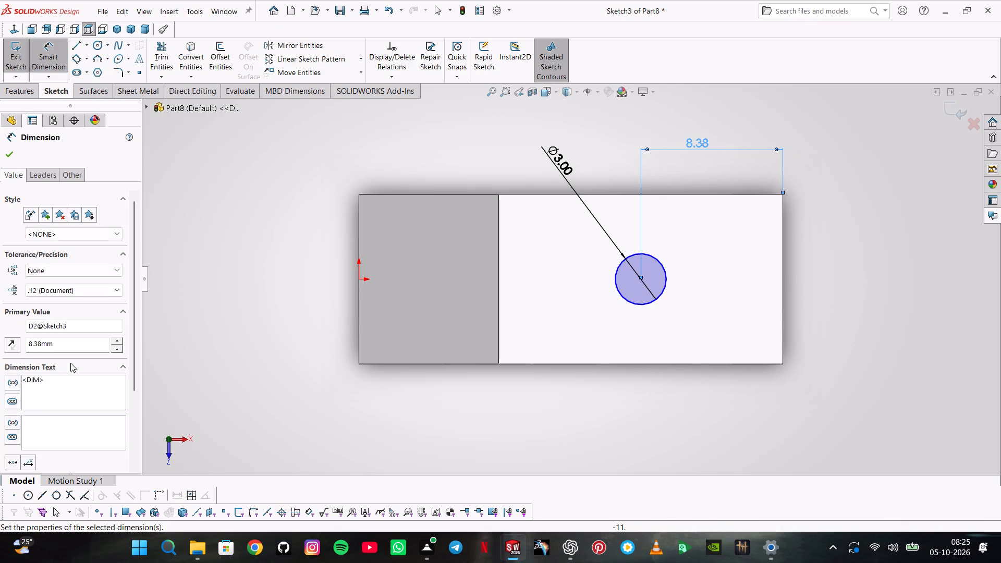
left_click(11, 149)
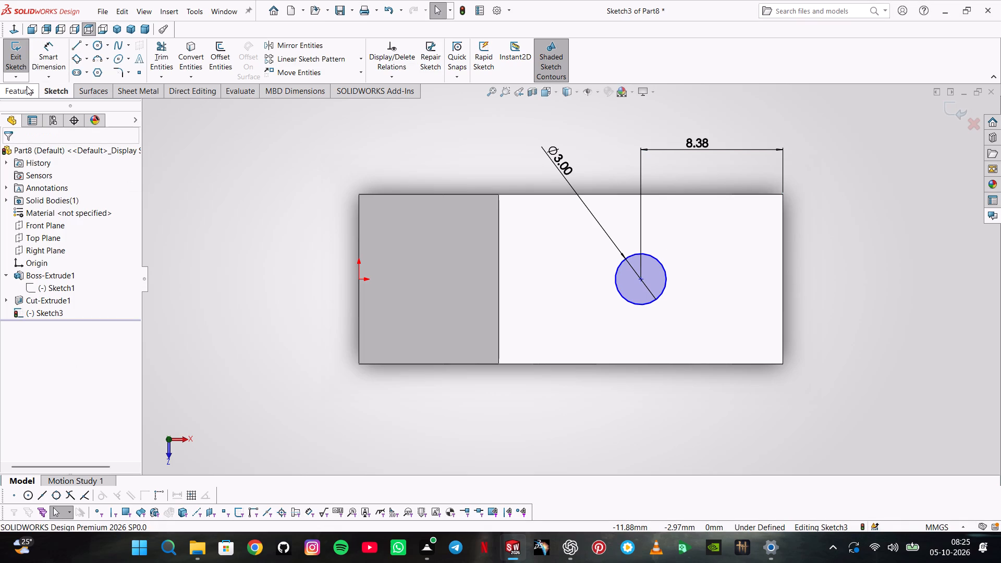
Cut-extrude the 3 mm circle blind to 51 mm, down through both arms.
left_click(27, 86)
left_click(213, 53)
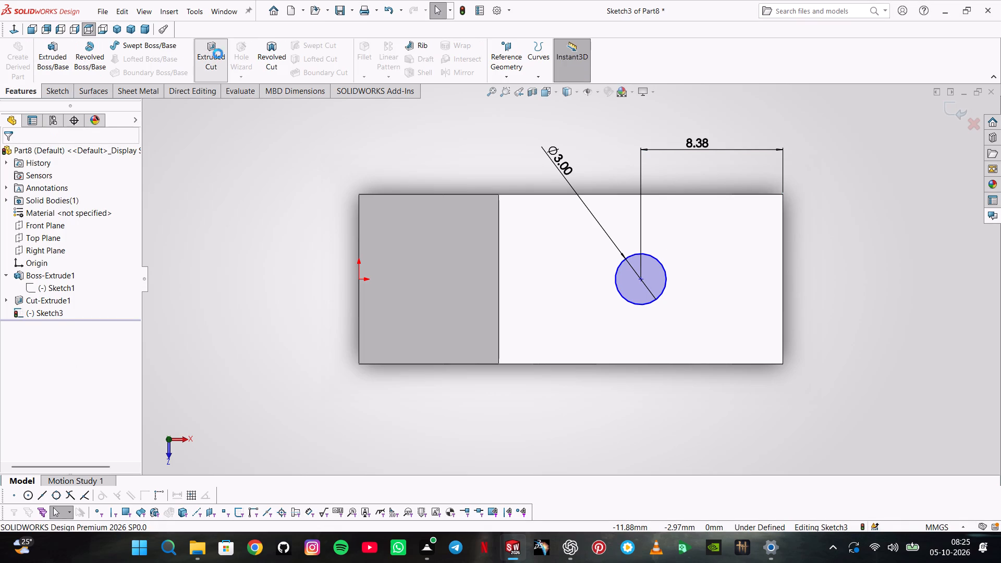
left_click_drag(622, 244, 629, 317)
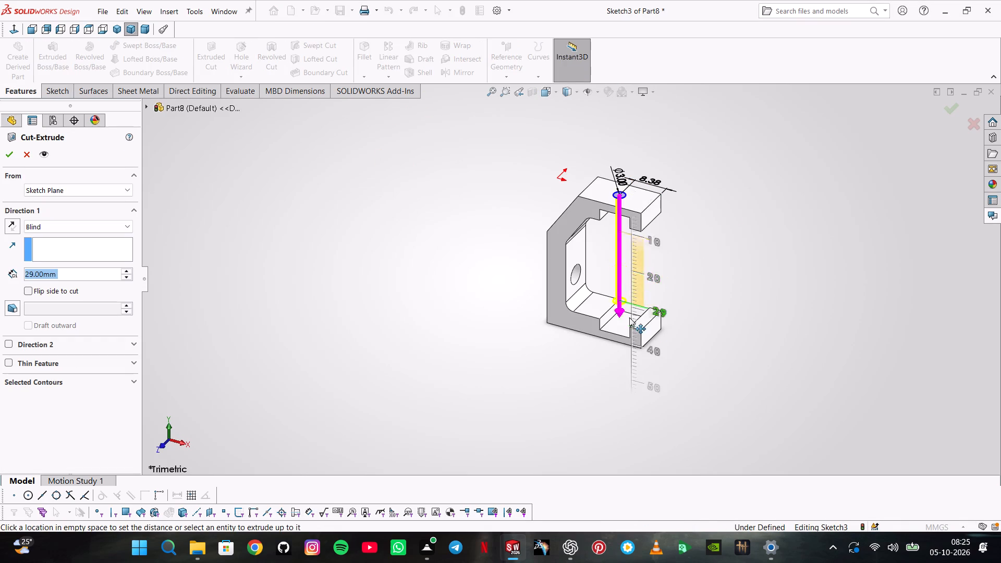
left_click_drag(629, 317, 627, 386)
left_click(16, 158)
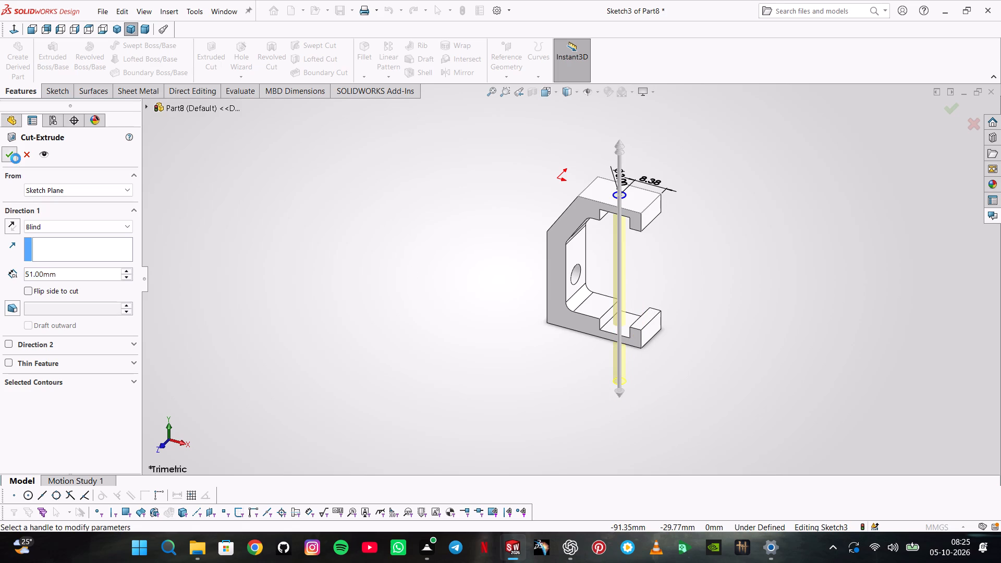
middle_click_drag(436, 246, 463, 262)
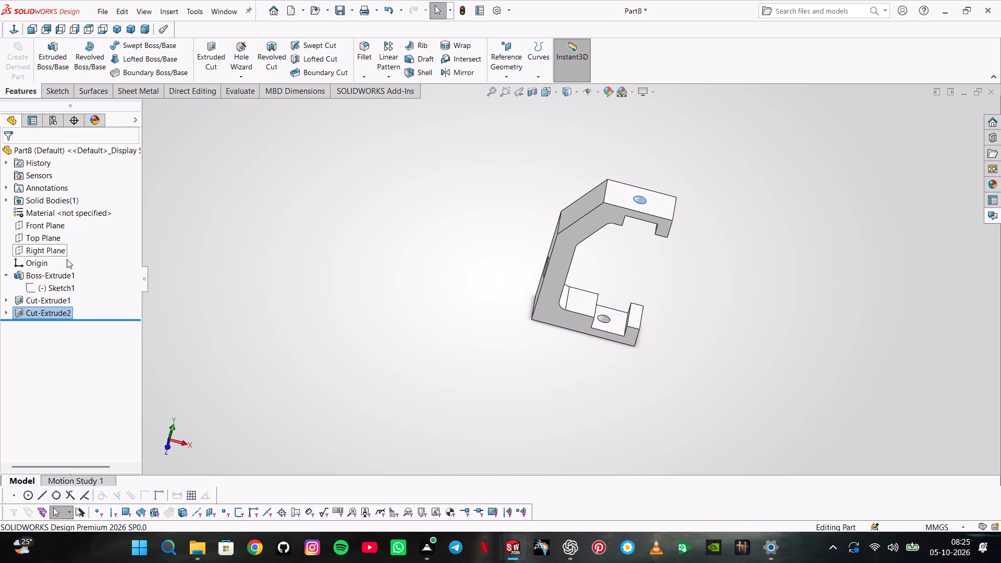
Reopen the 3 mm hole's sketch and set its distance from the upper arm's outer end edge to 11/2 mm.
right_click(56, 316)
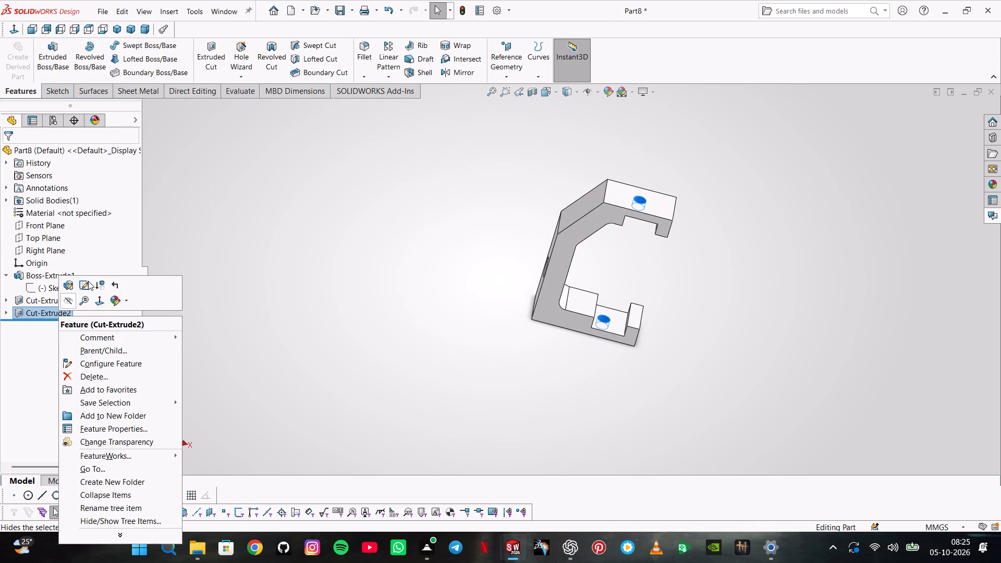
left_click(88, 281)
middle_click_drag(649, 400, 649, 384)
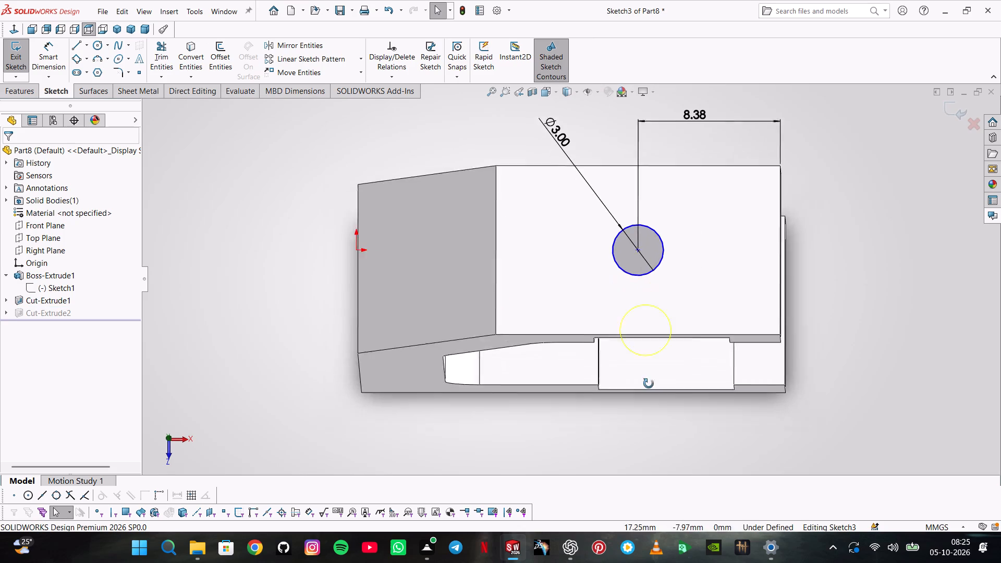
middle_click_drag(649, 384, 673, 390)
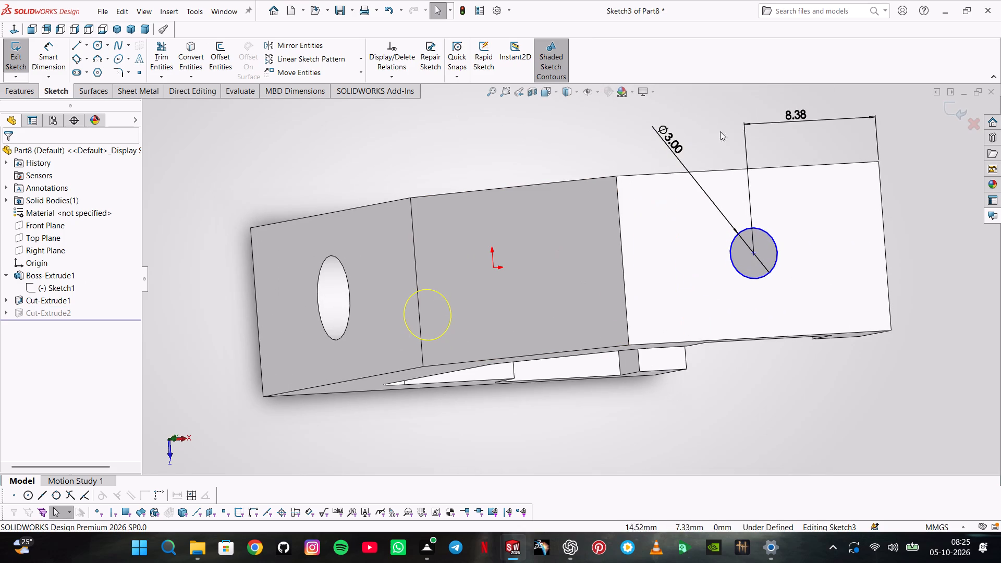
double_click(788, 118)
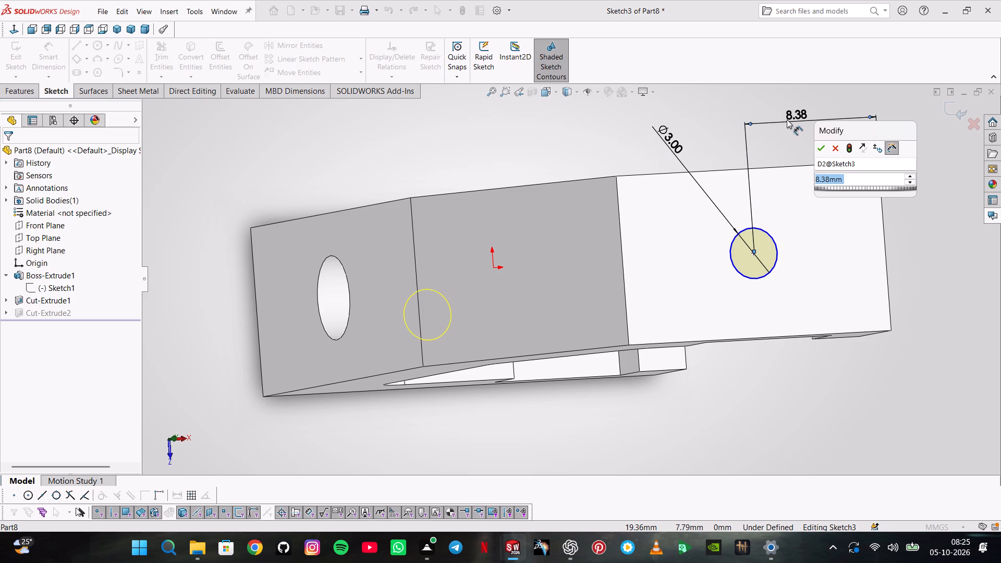
key("1")
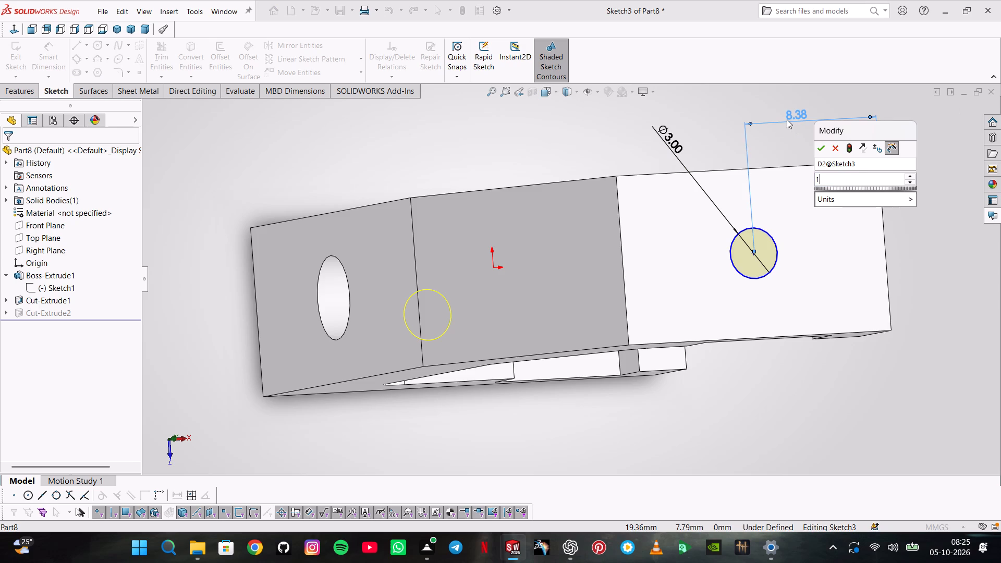
type("1/2")
key("Return")
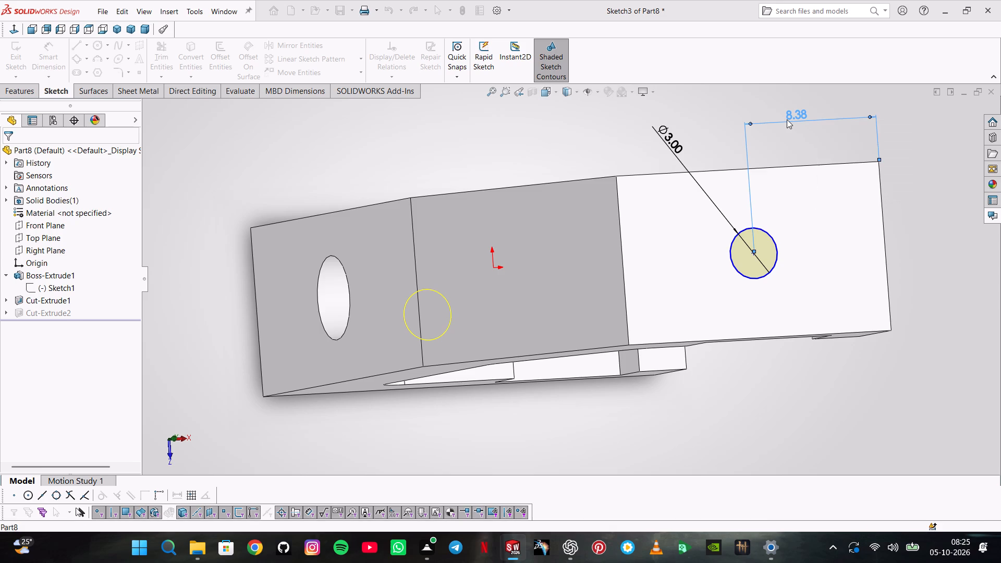
Set the 3 mm hole's distance from the outer end edge to 7 mm and exit the sketch.
middle_click_drag(704, 483, 702, 462)
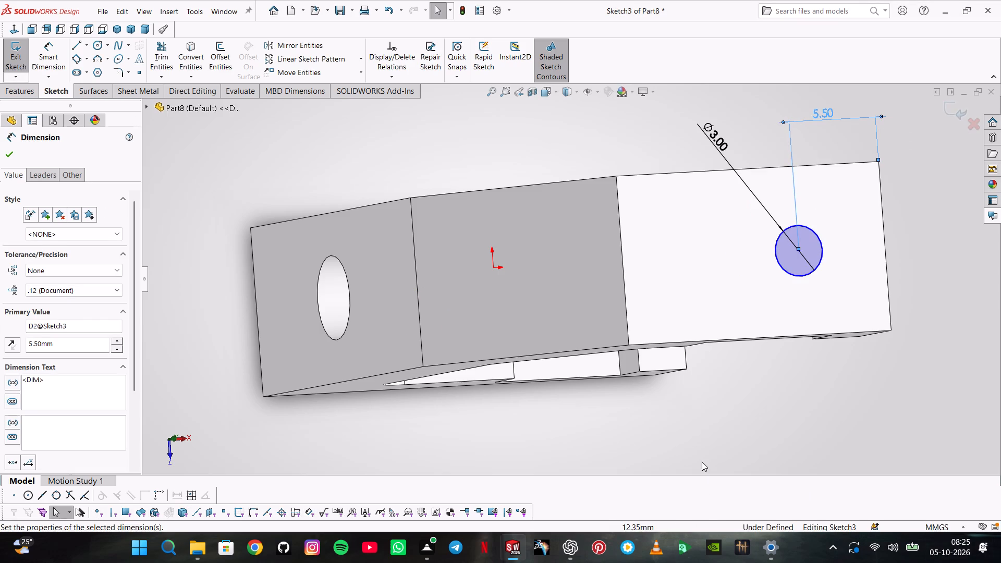
middle_click_drag(702, 462, 687, 366)
scroll(687, 365, "down", 1)
middle_click_drag(705, 362, 677, 223)
scroll(677, 223, "up", 3)
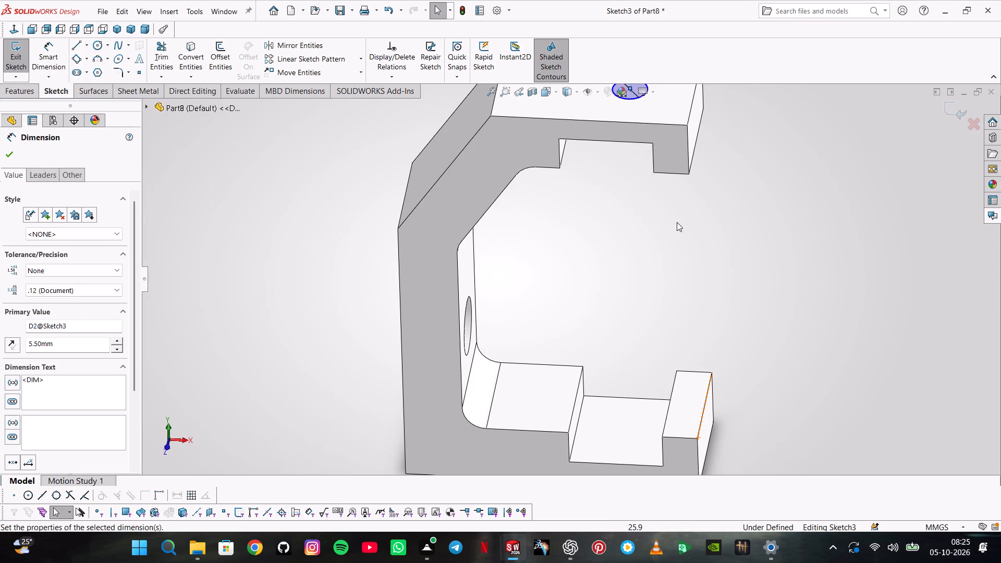
middle_click_drag(573, 131, 577, 178)
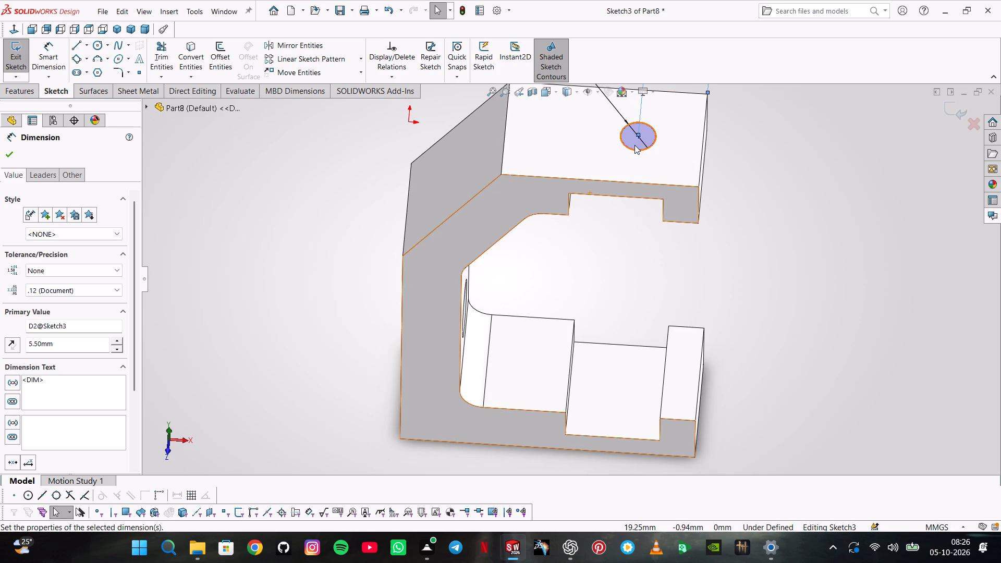
scroll(712, 97, "up", 2)
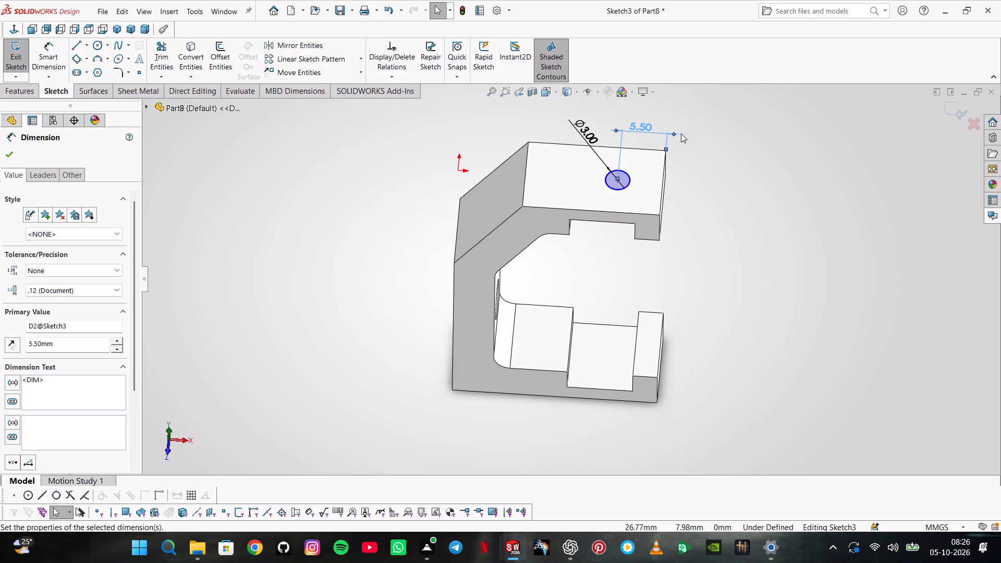
double_click(633, 129)
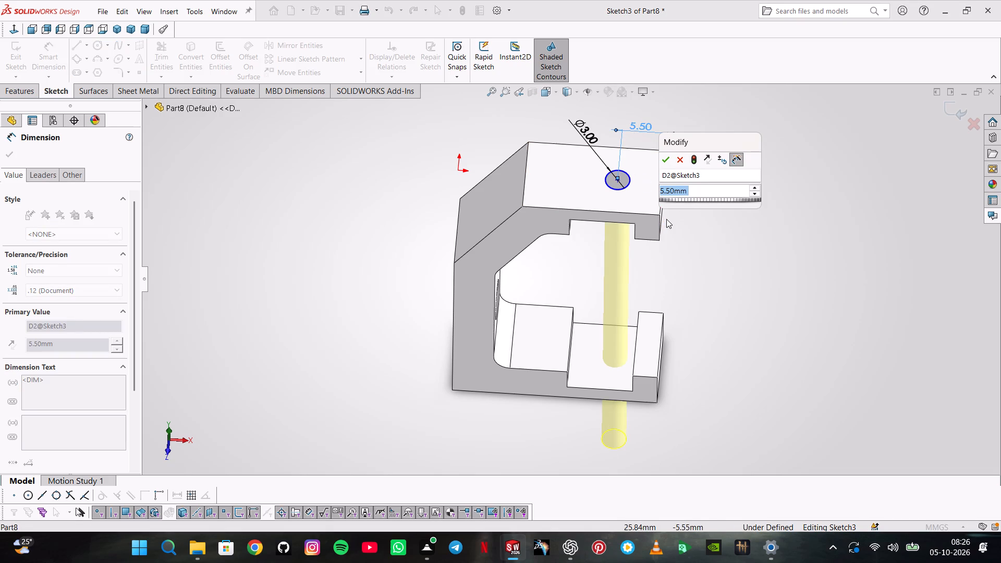
key("7")
key("Return")
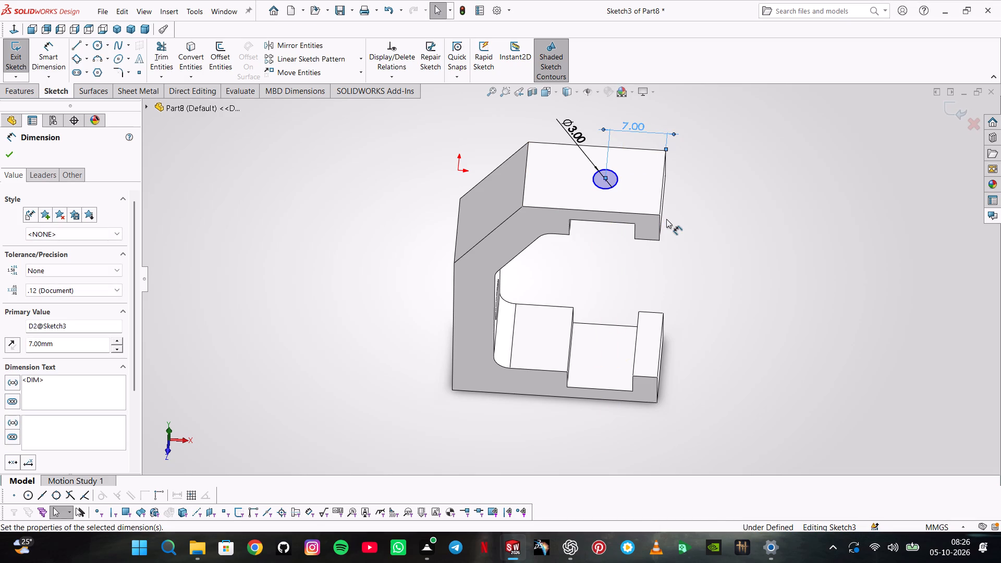
left_click(14, 150)
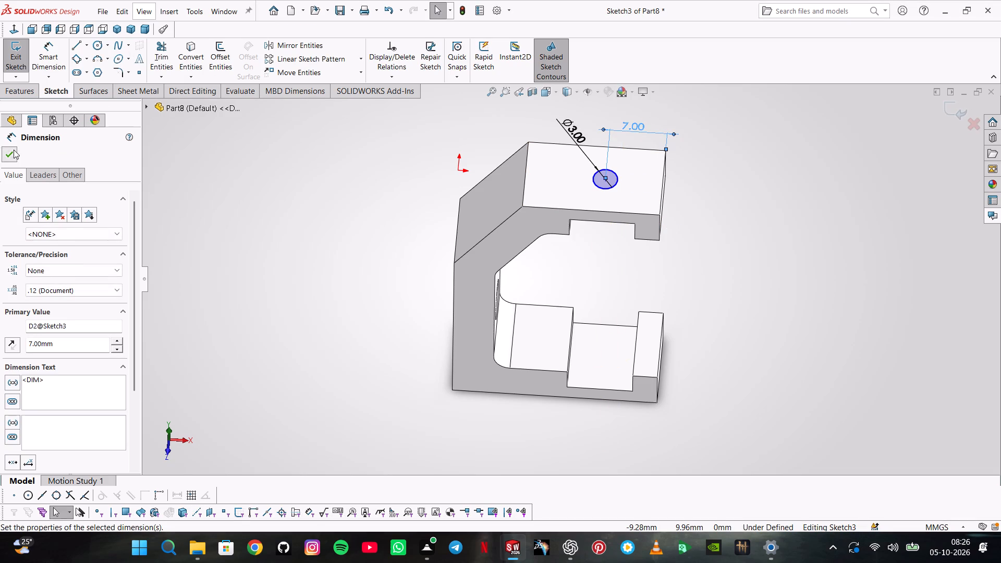
left_click(11, 51)
left_click(405, 281)
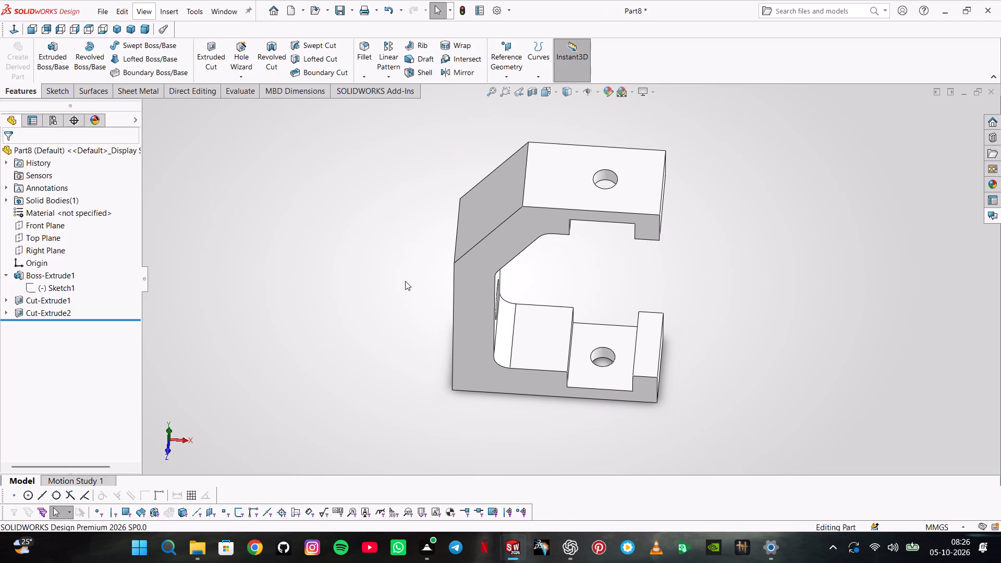
Show the part in isometric view and apply a different scene that shades it grey.
left_click(126, 29)
left_click(121, 29)
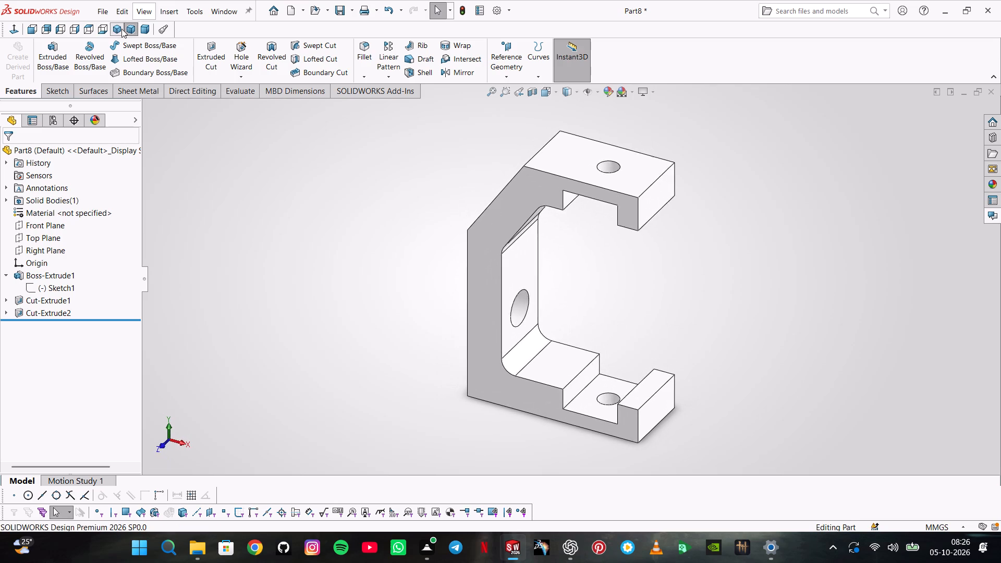
left_click(629, 90)
left_click(637, 130)
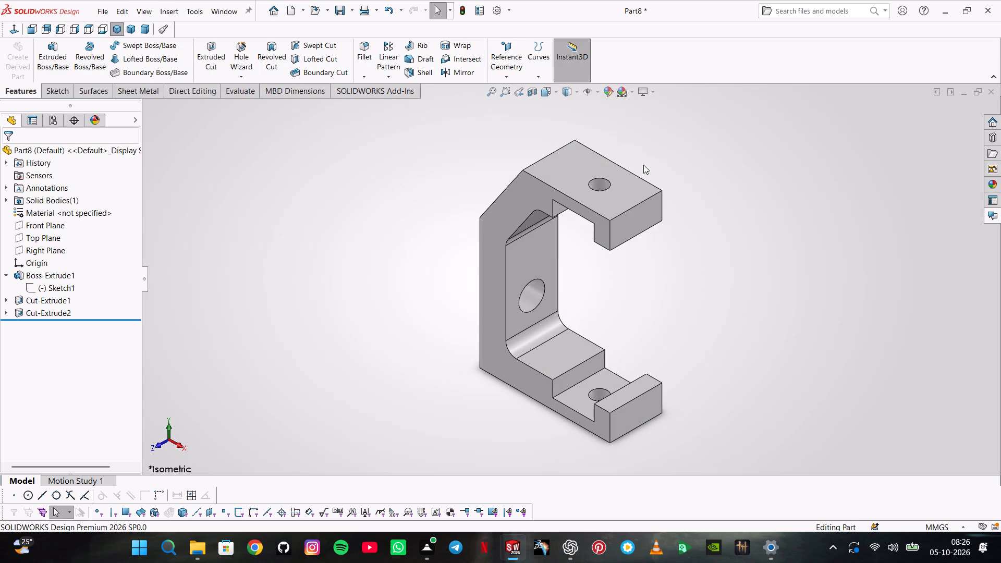
Save the part as Part35.SLDPRT in the LEVEL4 folder.
left_click(336, 7)
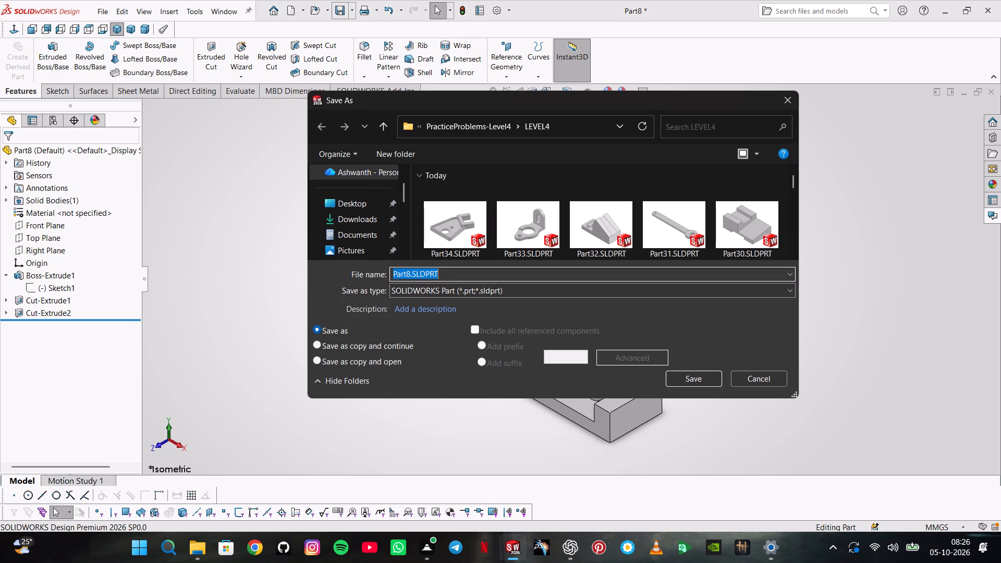
left_click(409, 272)
key("BackSpace")
type("35")
key("Return")
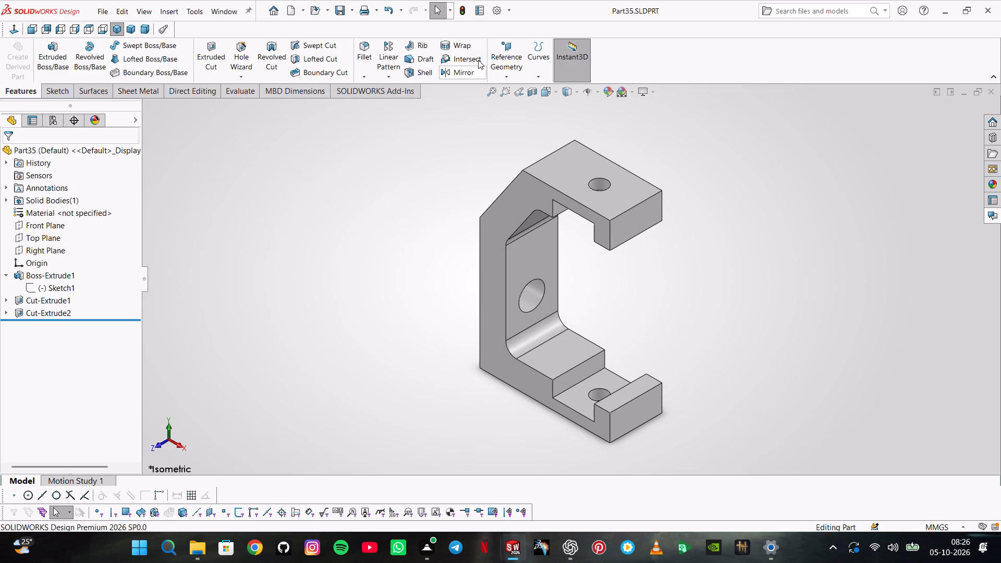
Save a PDF copy of the part as Part35.pdf in the LEVEL4 folder.
left_click(377, 12)
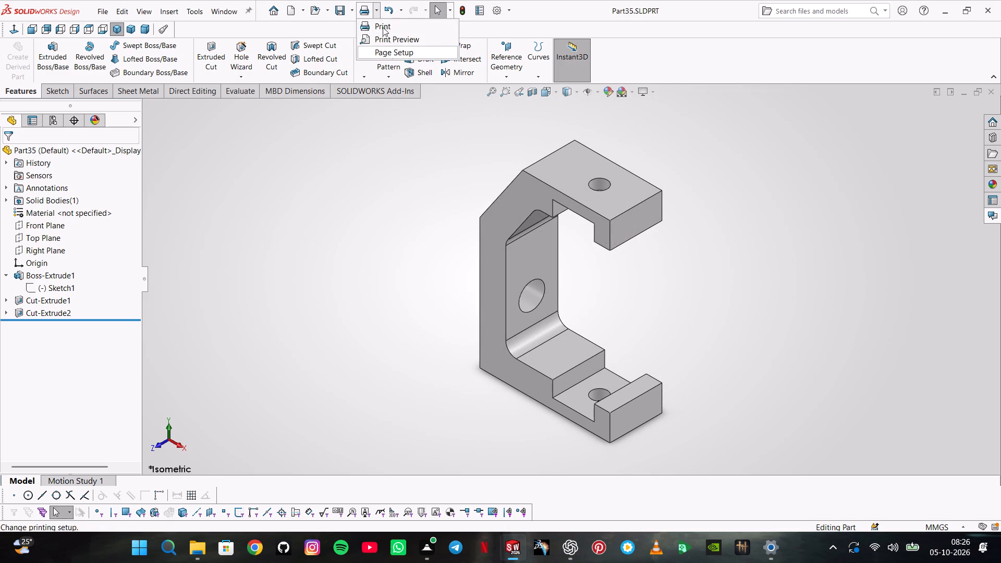
left_click(362, 38)
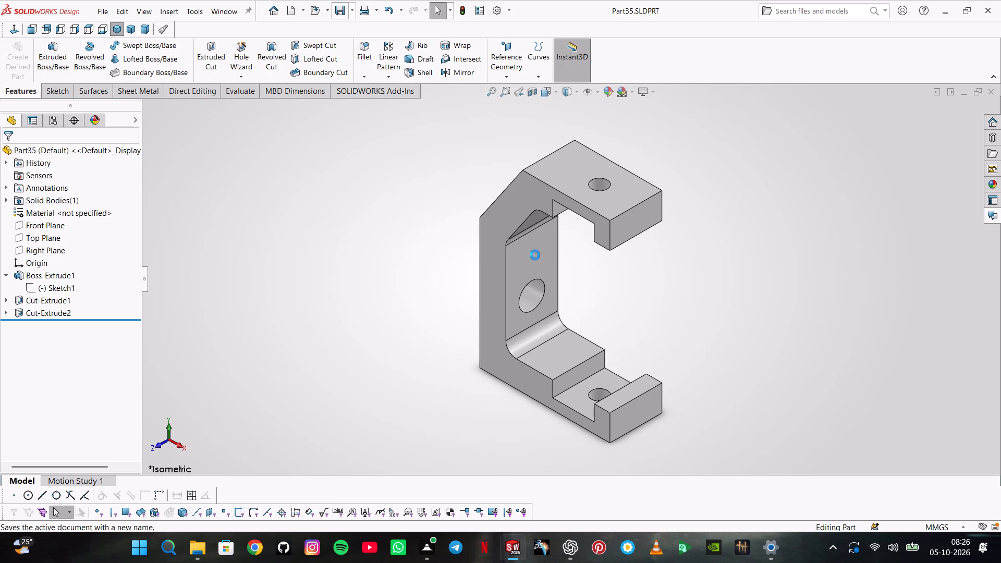
left_click(518, 285)
left_click(507, 104)
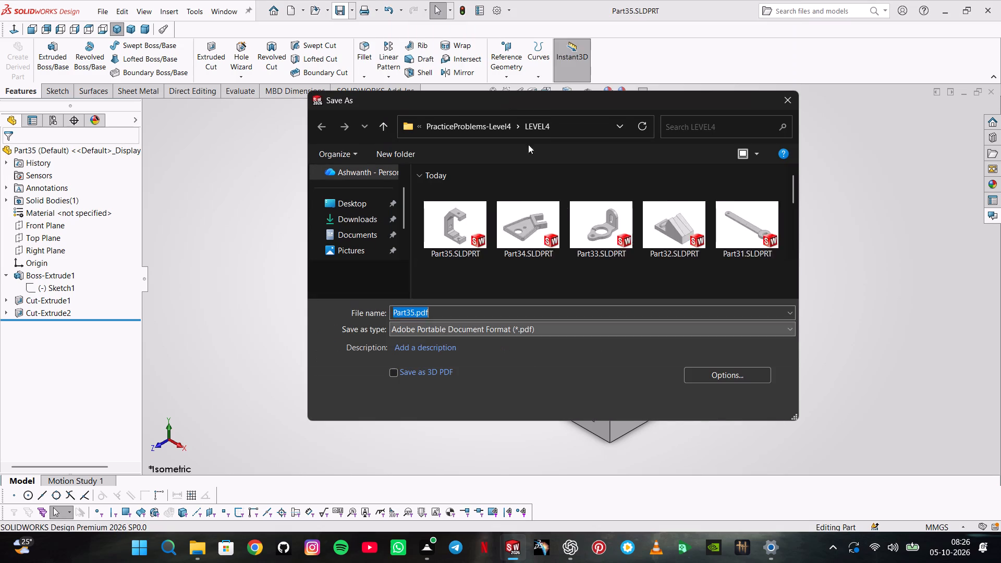
left_click(687, 401)
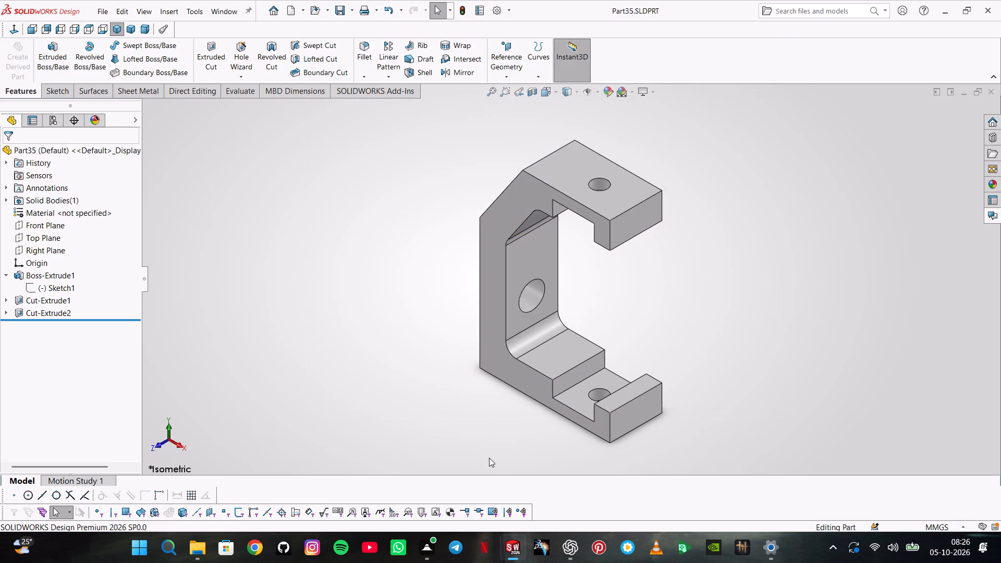